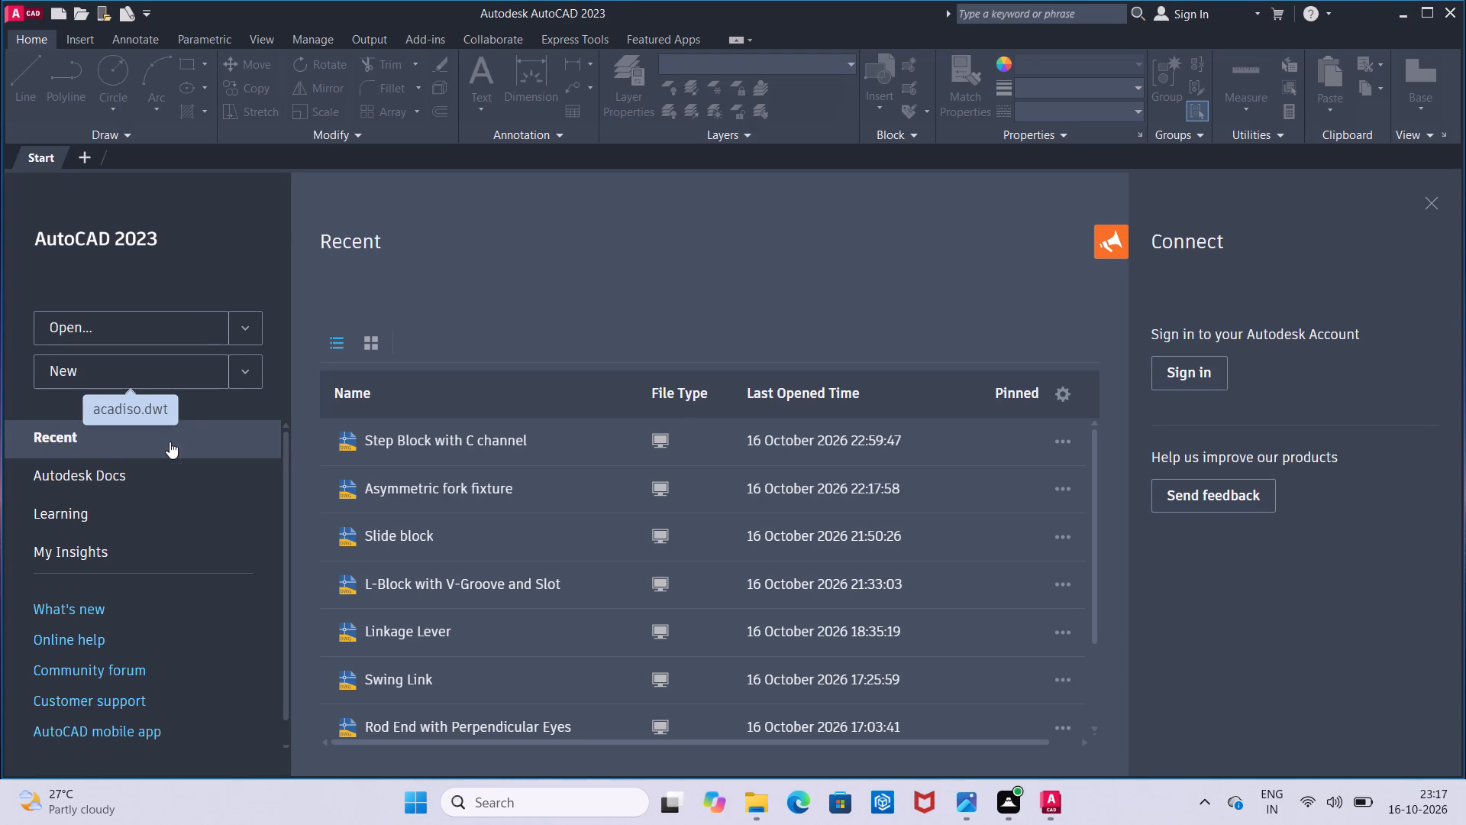
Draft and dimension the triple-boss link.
Create a new drawing from the acadiso.dwt template.
left_click(174, 390)
left_click(179, 372)
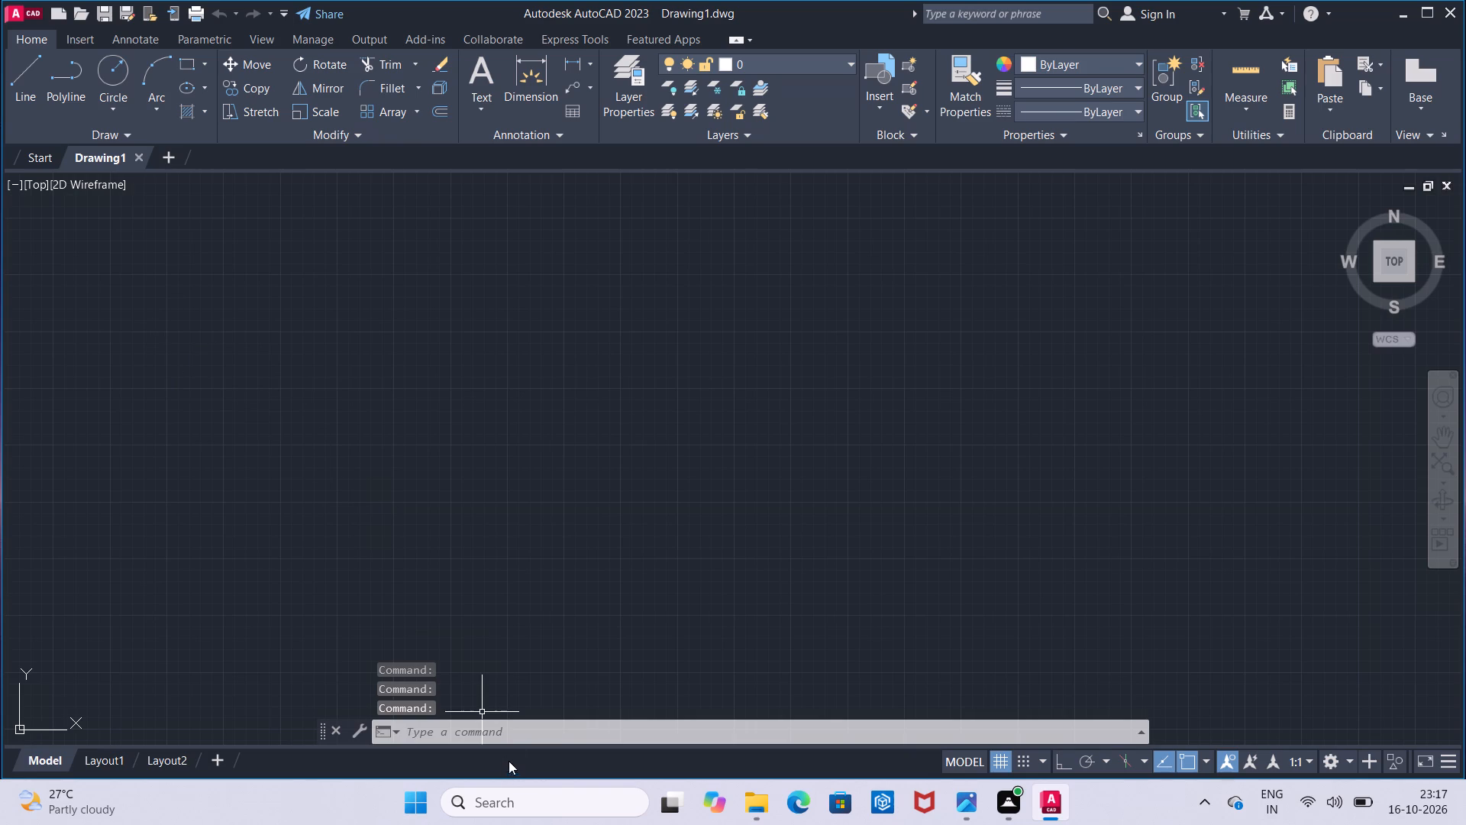
Turn on command history logging with the LOGFILEON command.
left_click(513, 727)
type("logfil")
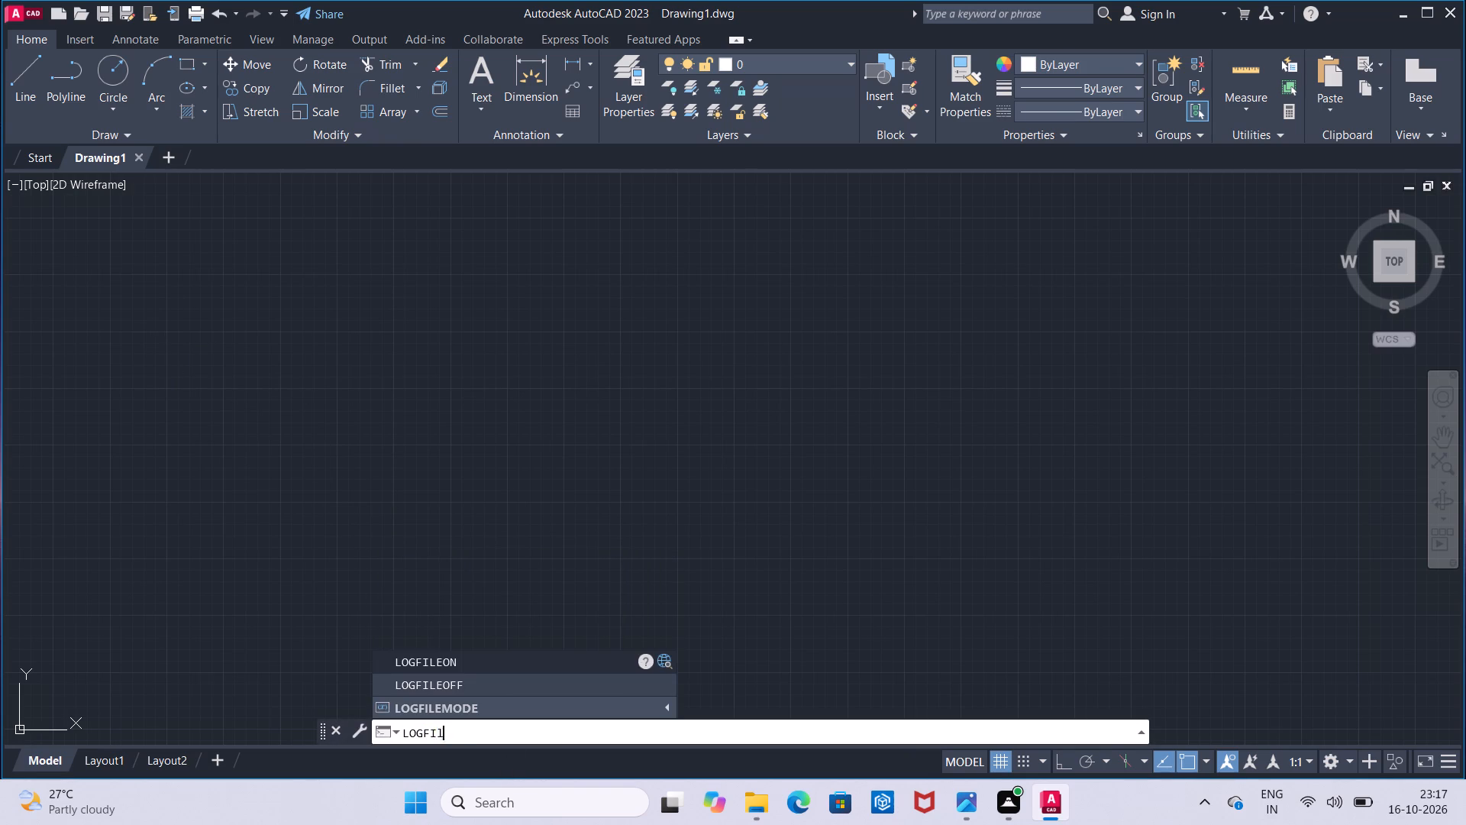
left_click(487, 670)
left_click(507, 717)
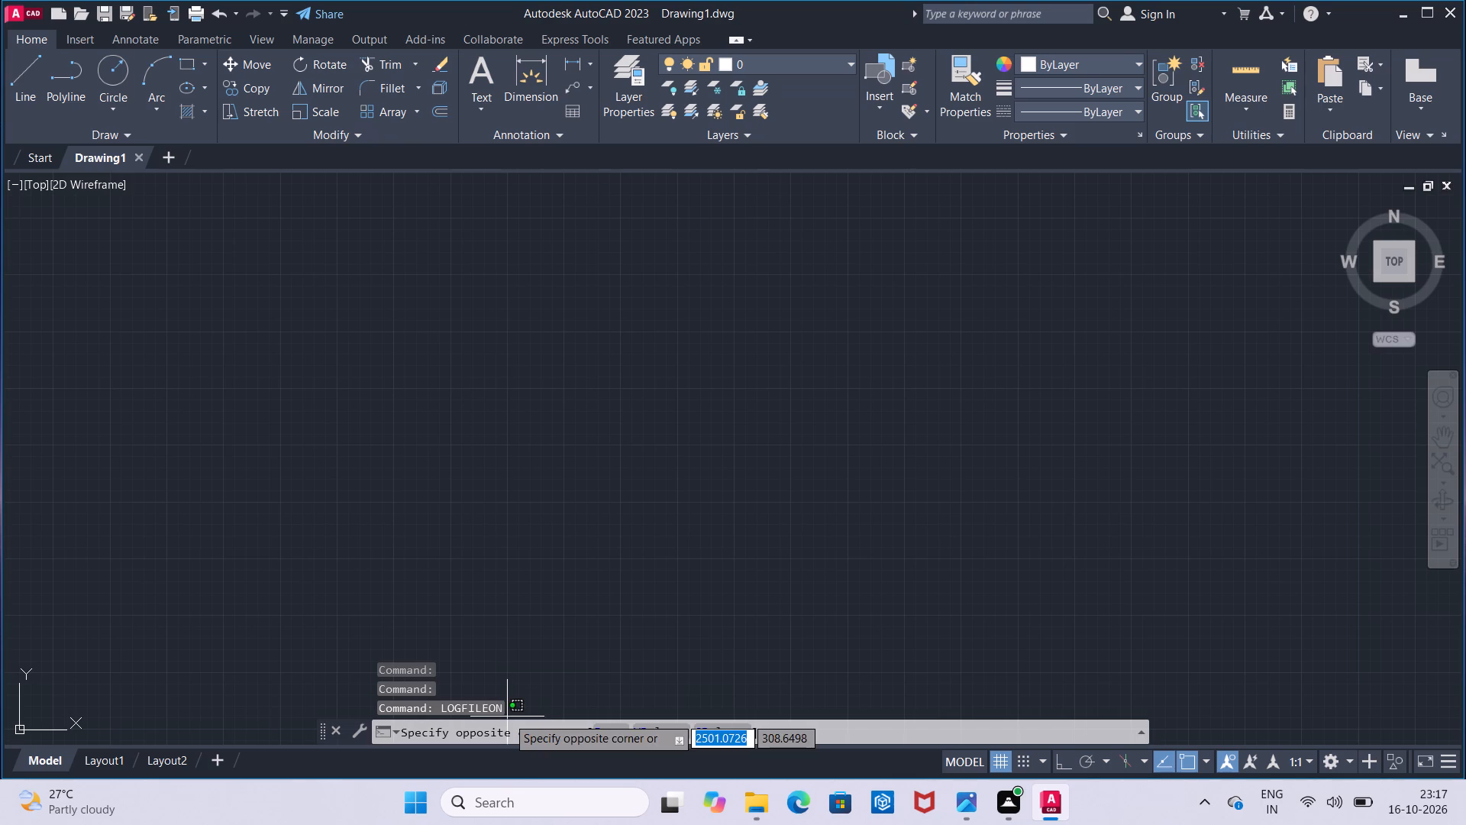
key("Escape")
Set the drawing units' length precision to 0 decimal places with the UNITS command.
left_click(609, 733)
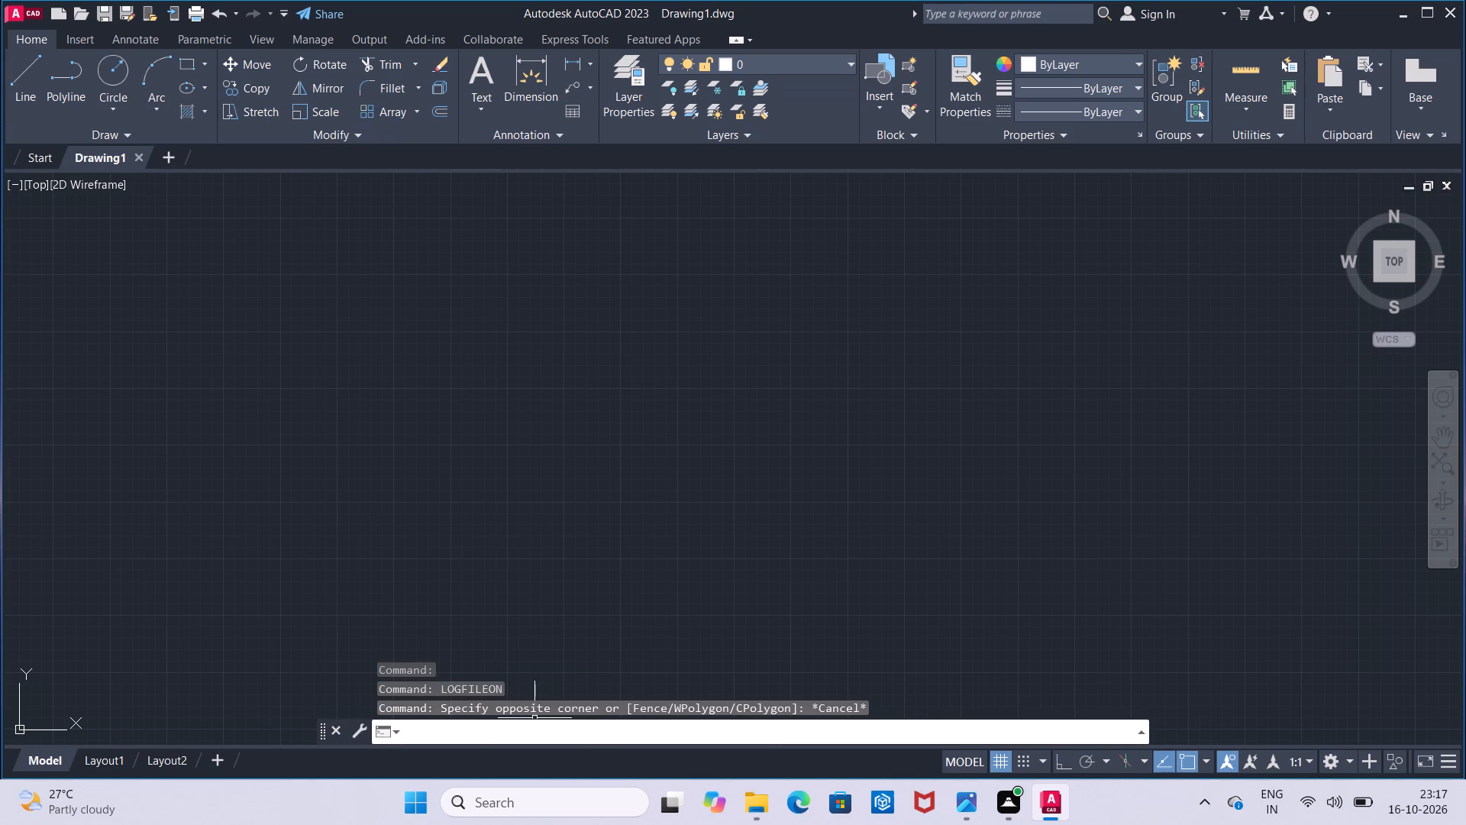
type("units")
key("Return")
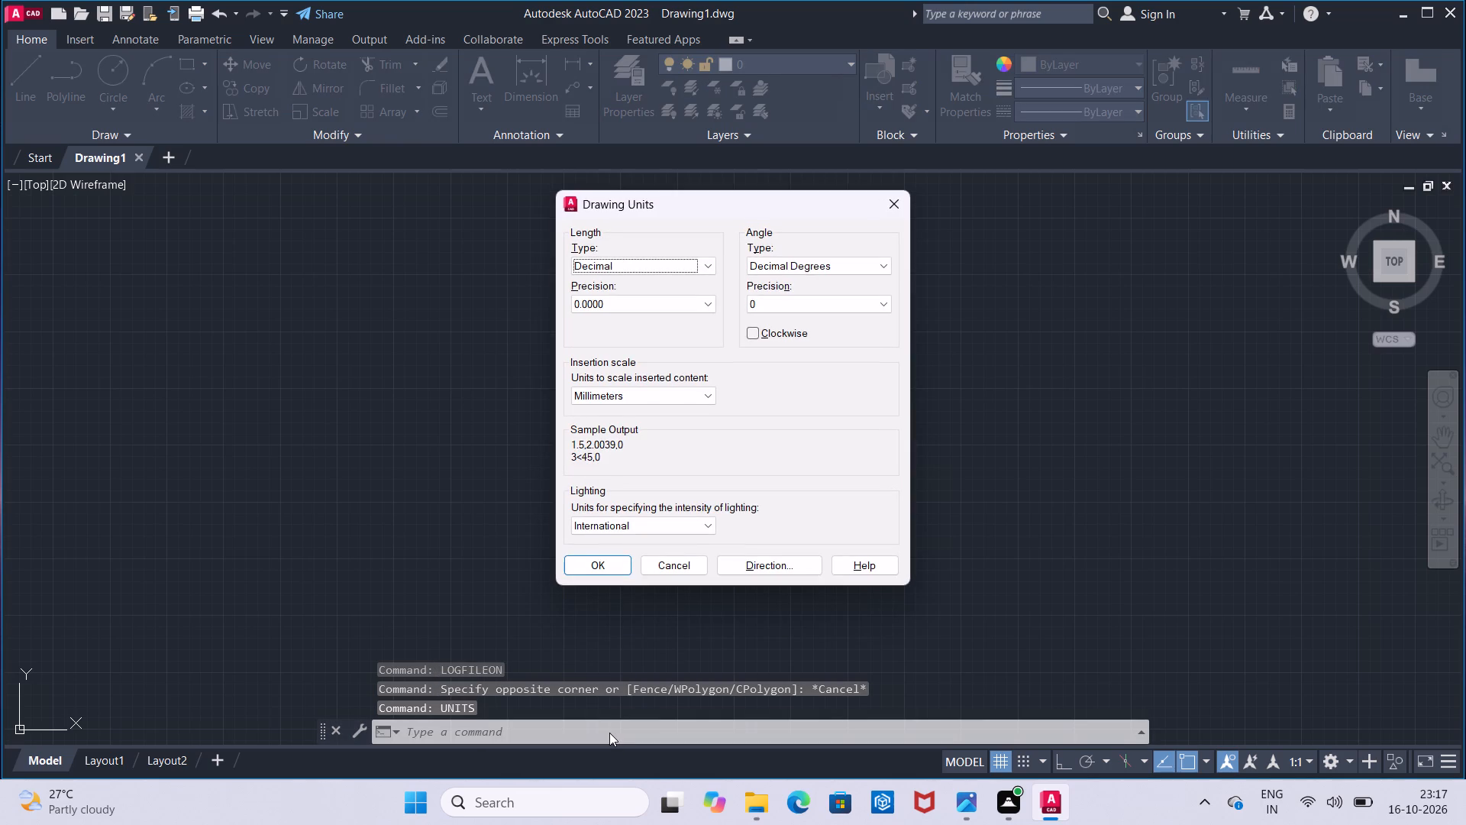
left_click(641, 304)
left_click(643, 312)
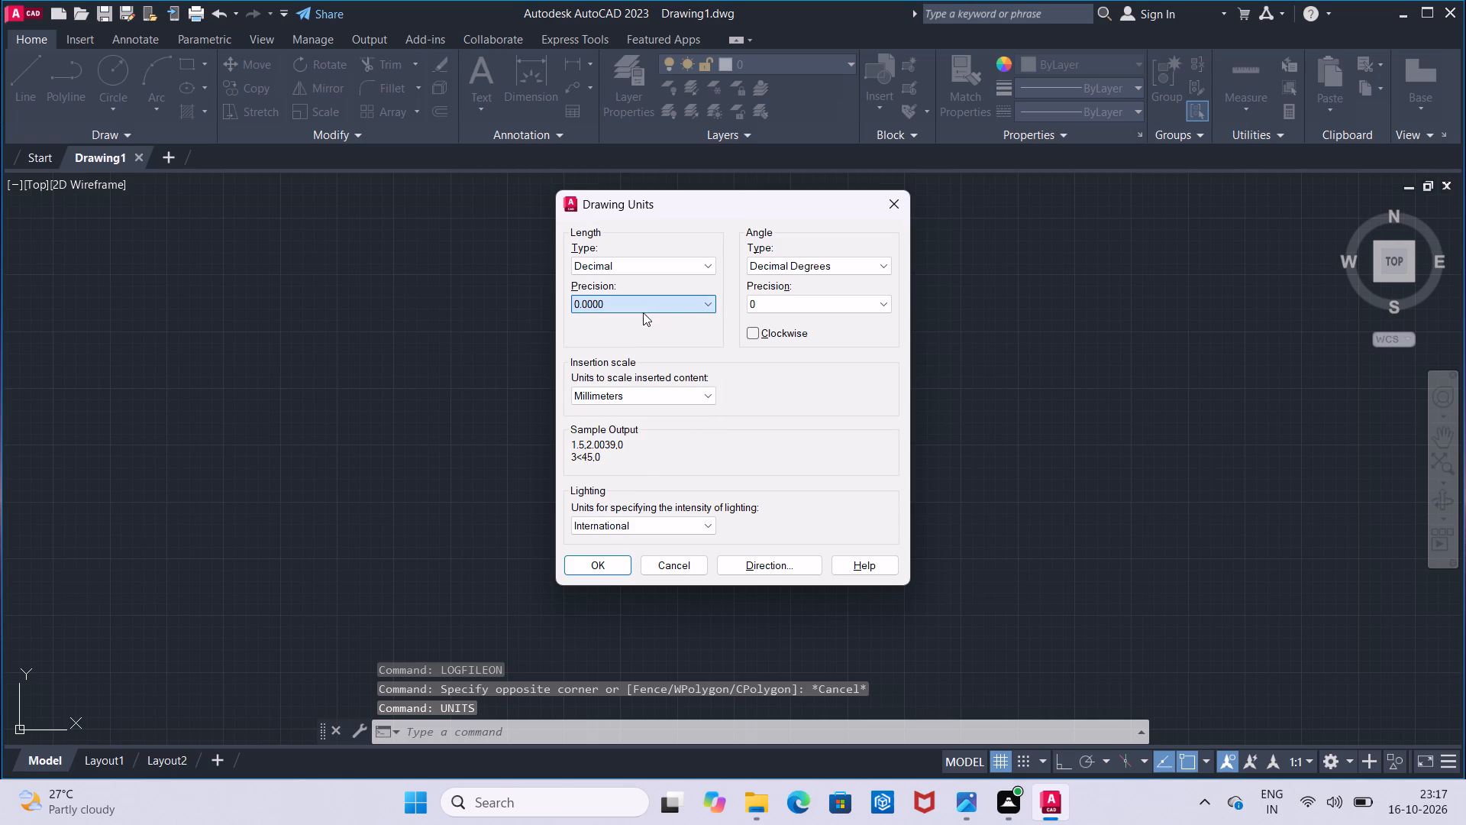
left_click(646, 309)
left_click(644, 317)
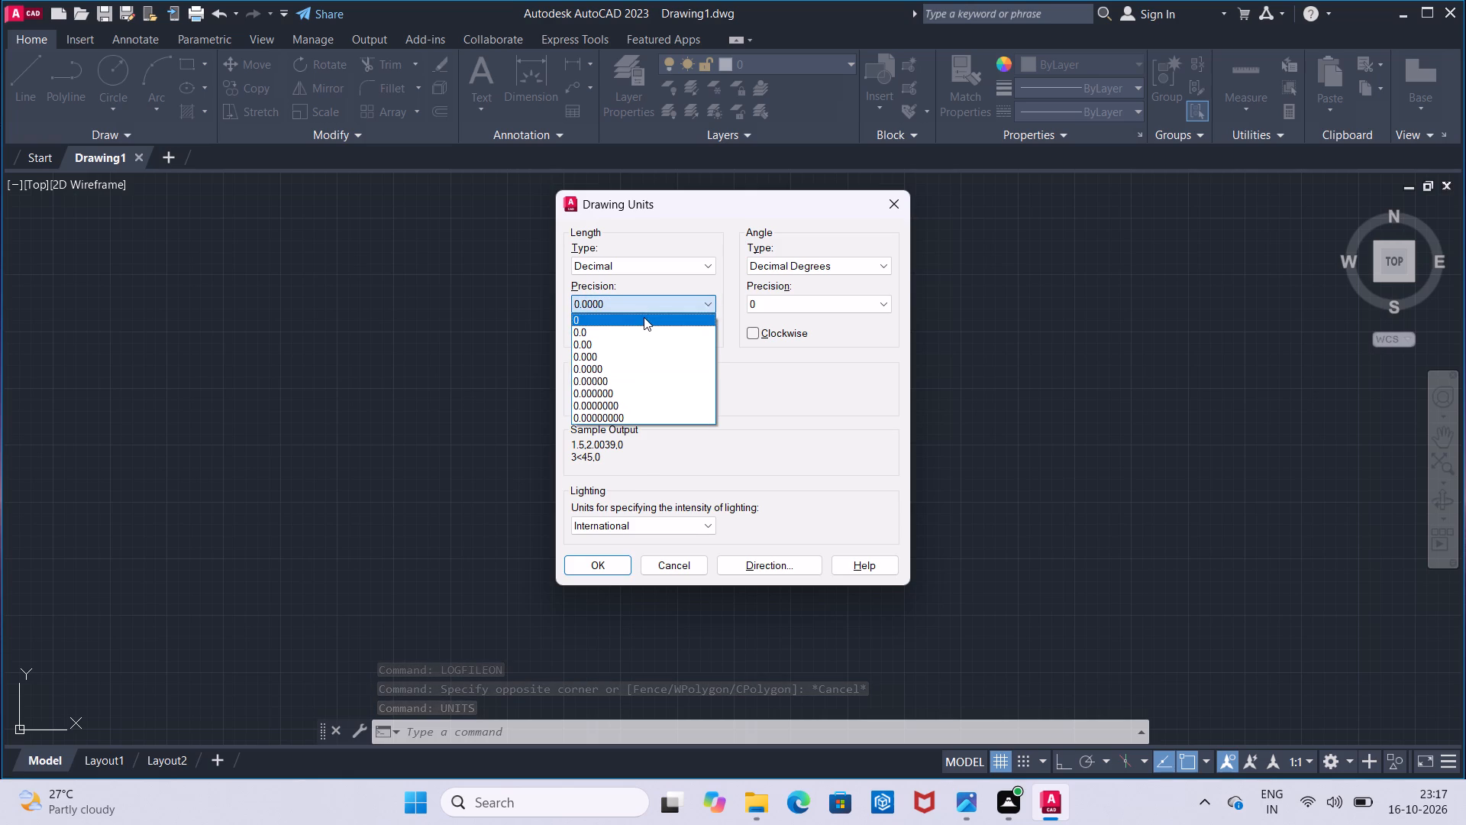
left_click(577, 566)
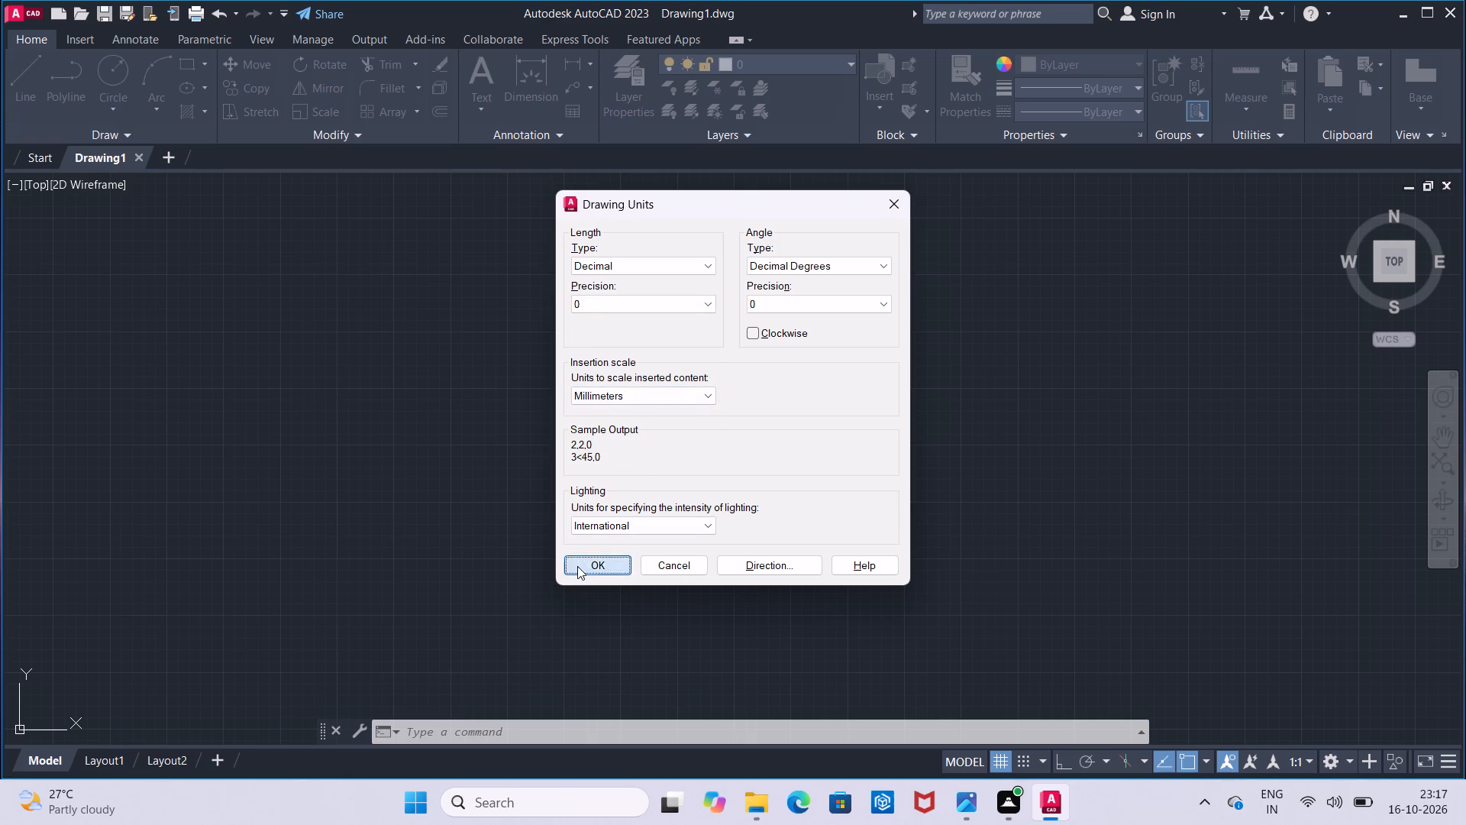
Modify the ISO-25 dimension style so its linear dimensions in the primary units have precision 0.
left_click(514, 746)
left_click(514, 739)
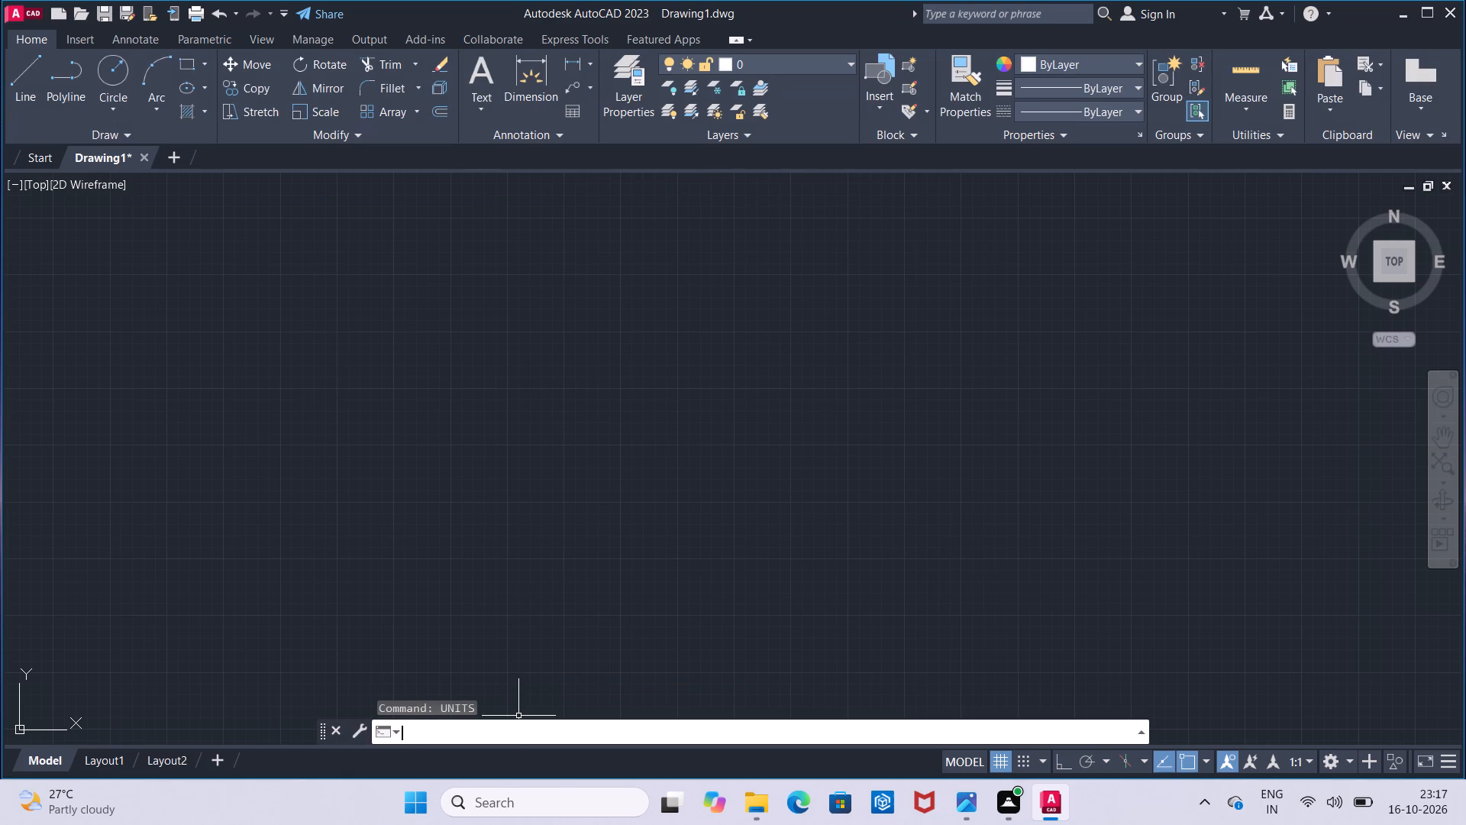
key("d")
key("Return")
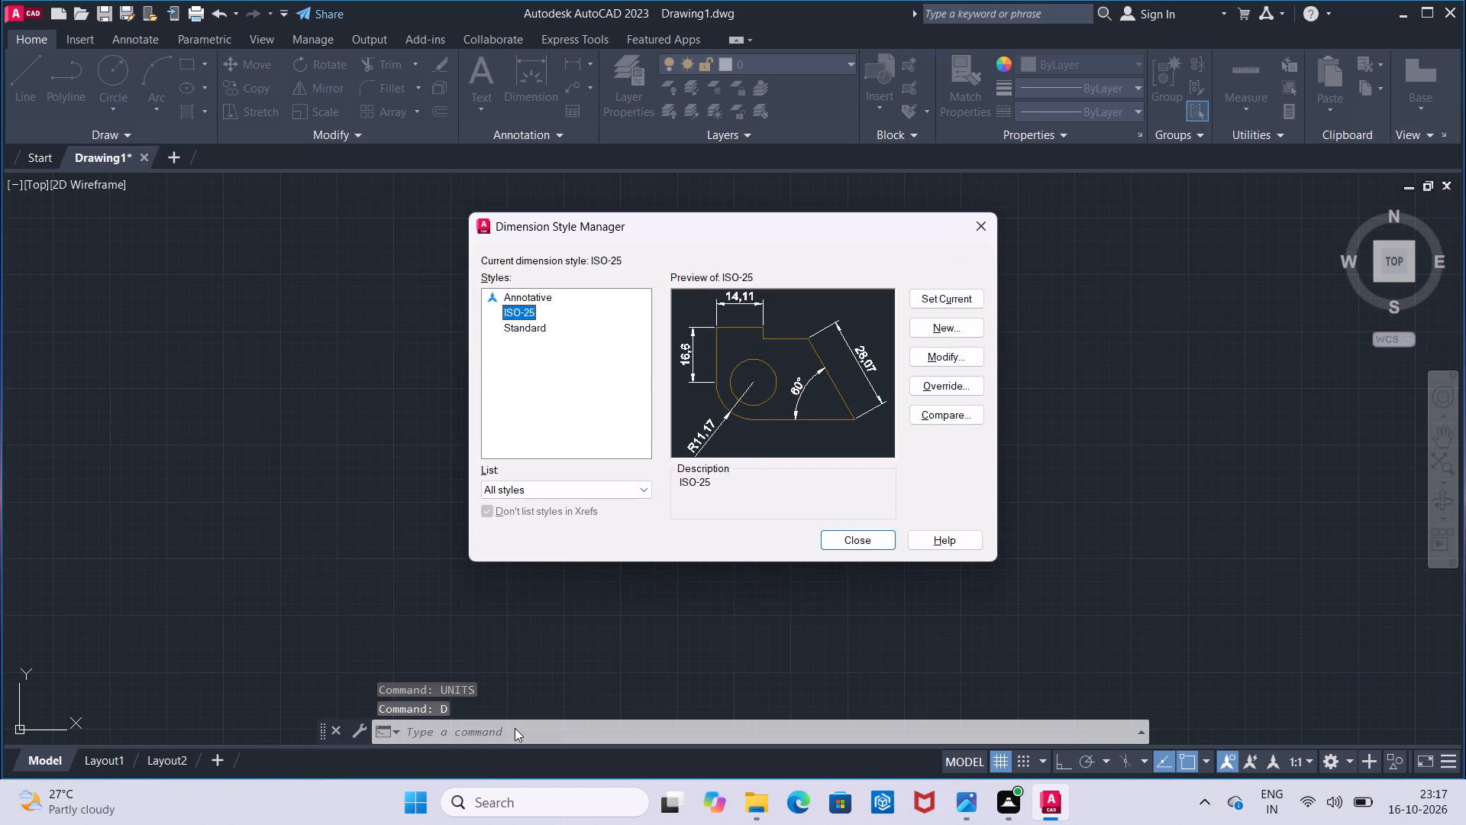
left_click(928, 355)
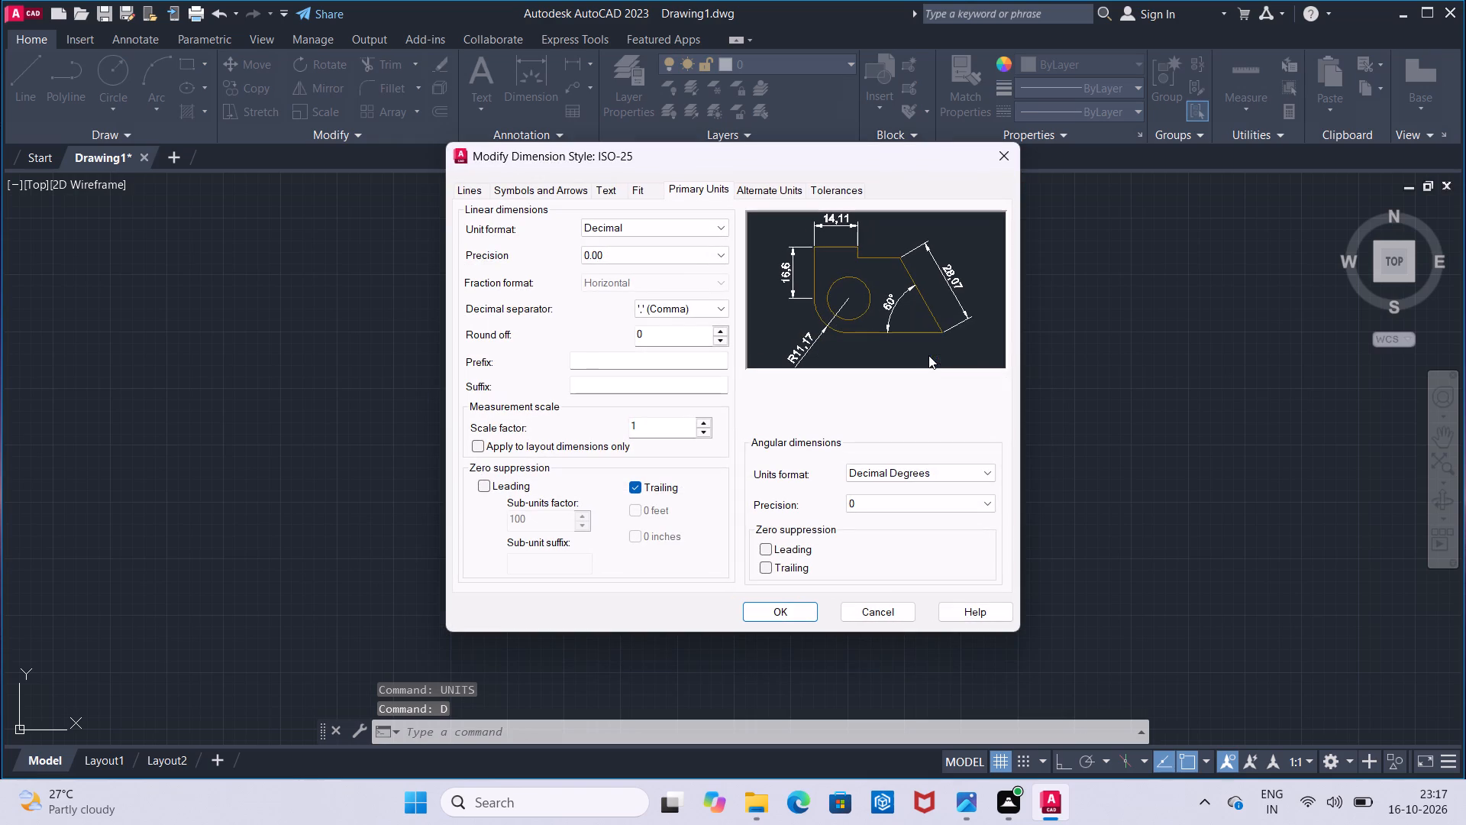
left_click(694, 262)
left_click(689, 270)
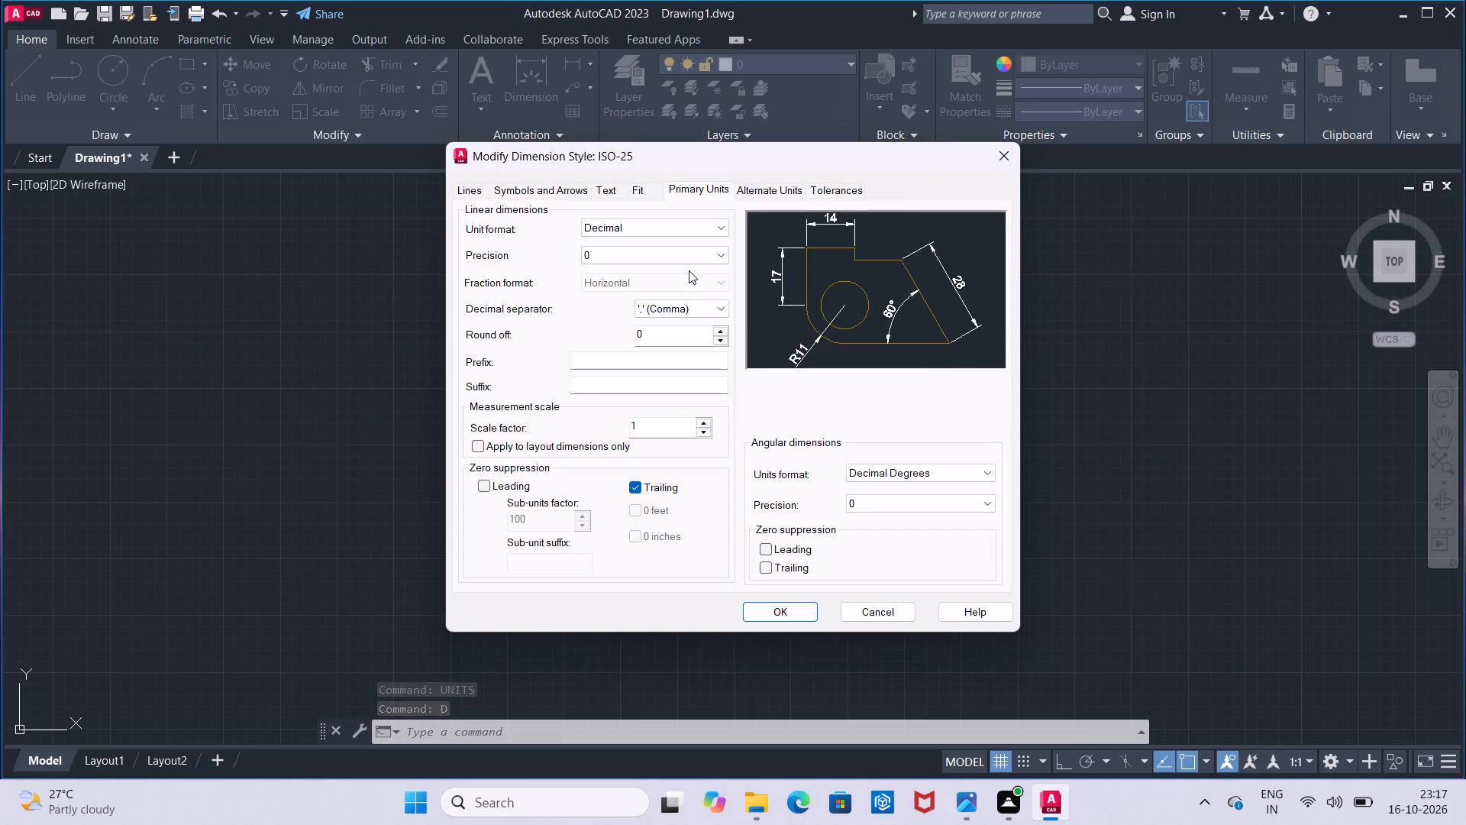
Set the ISO-25 dimension text height to 6 and its text alignment to ISO standard, and accept the style changes.
left_click(603, 185)
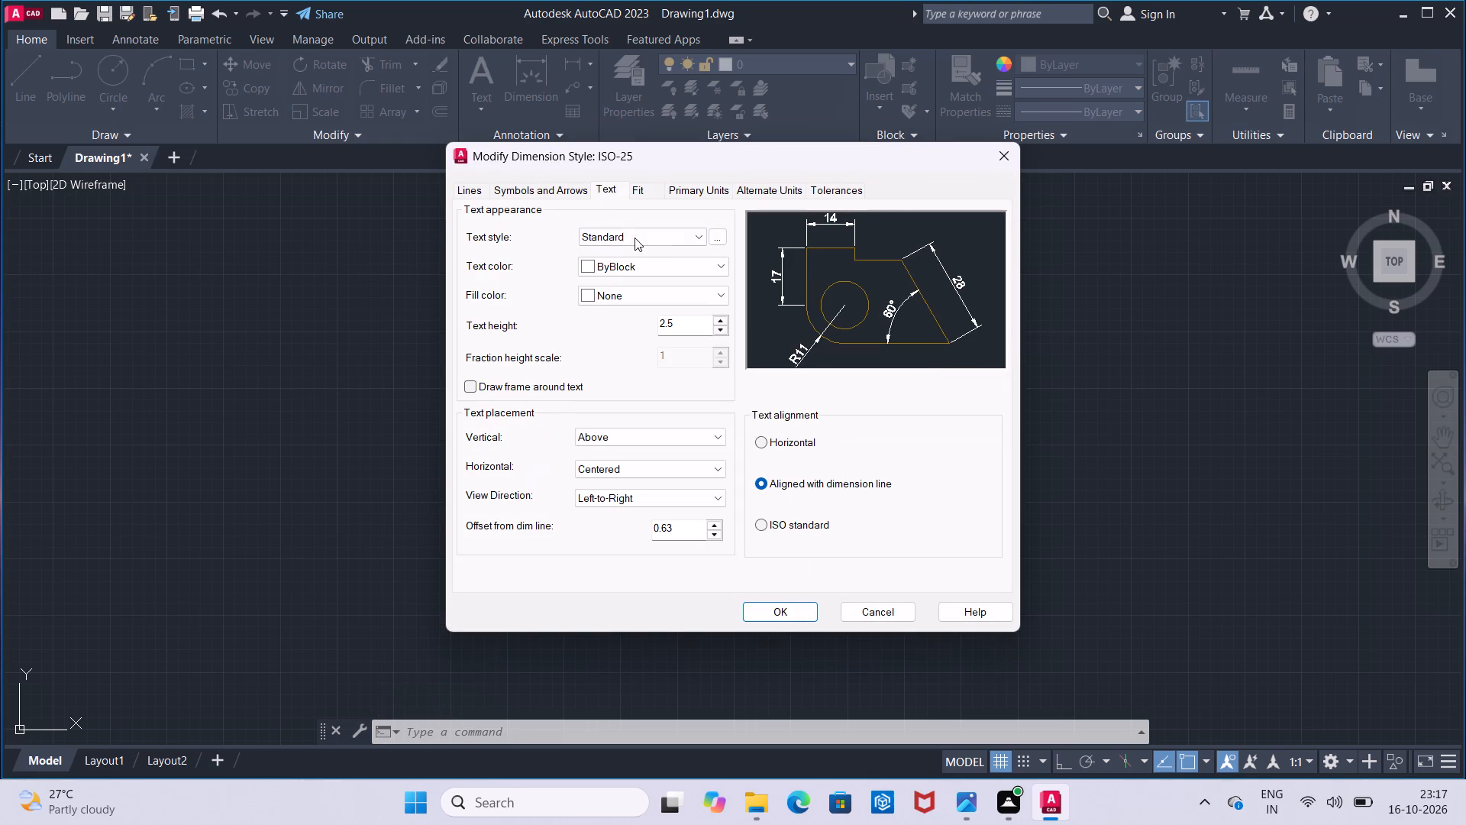
left_click(707, 328)
key("BackSpace")
key("BackSpace")
key("BackSpace")
key("BackSpace")
key("BackSpace")
key("BackSpace")
key("BackSpace")
key("BackSpace")
key("BackSpace")
key("6")
left_click(763, 532)
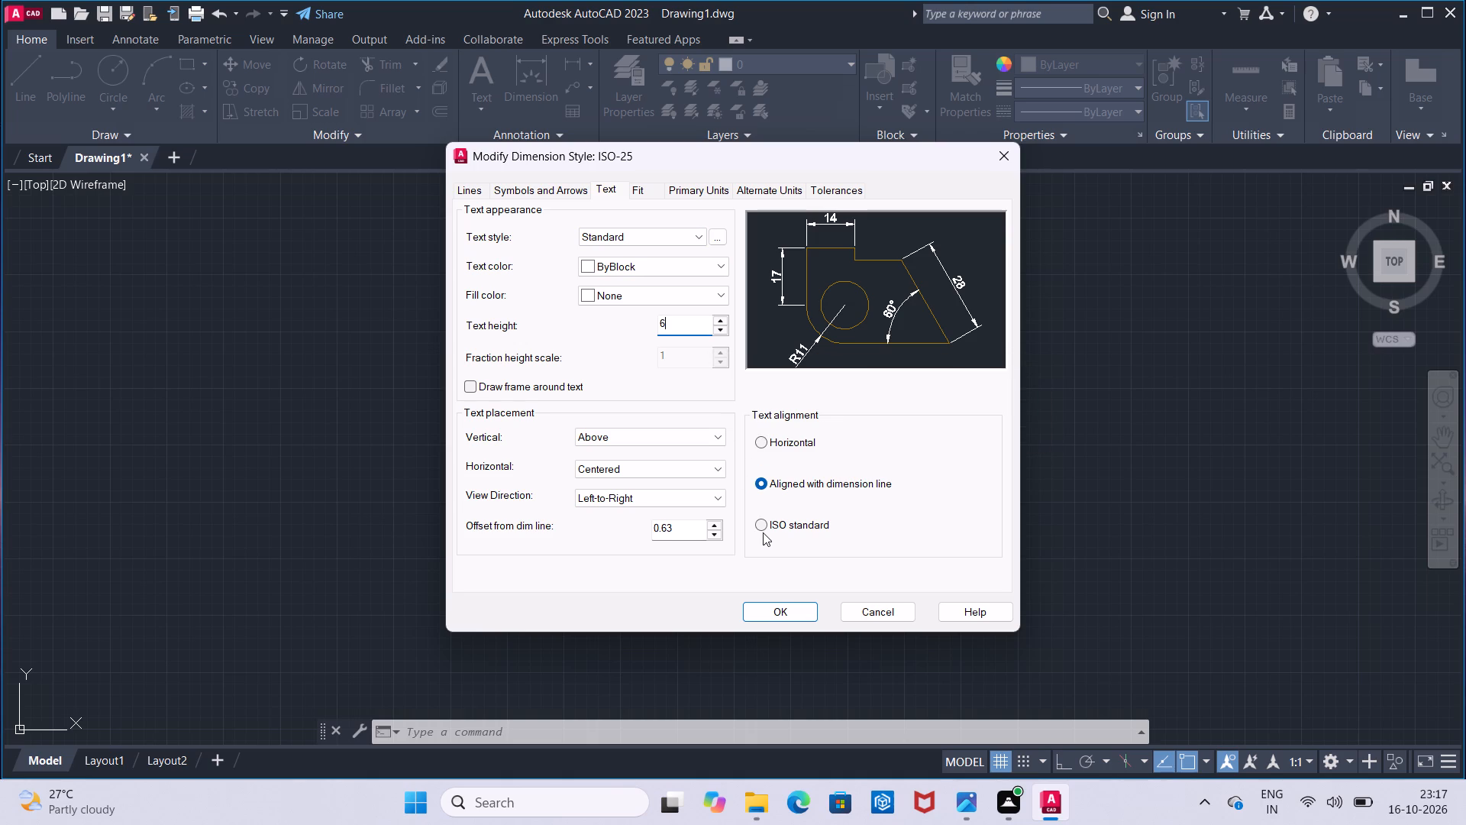
left_click(760, 515)
left_click(756, 524)
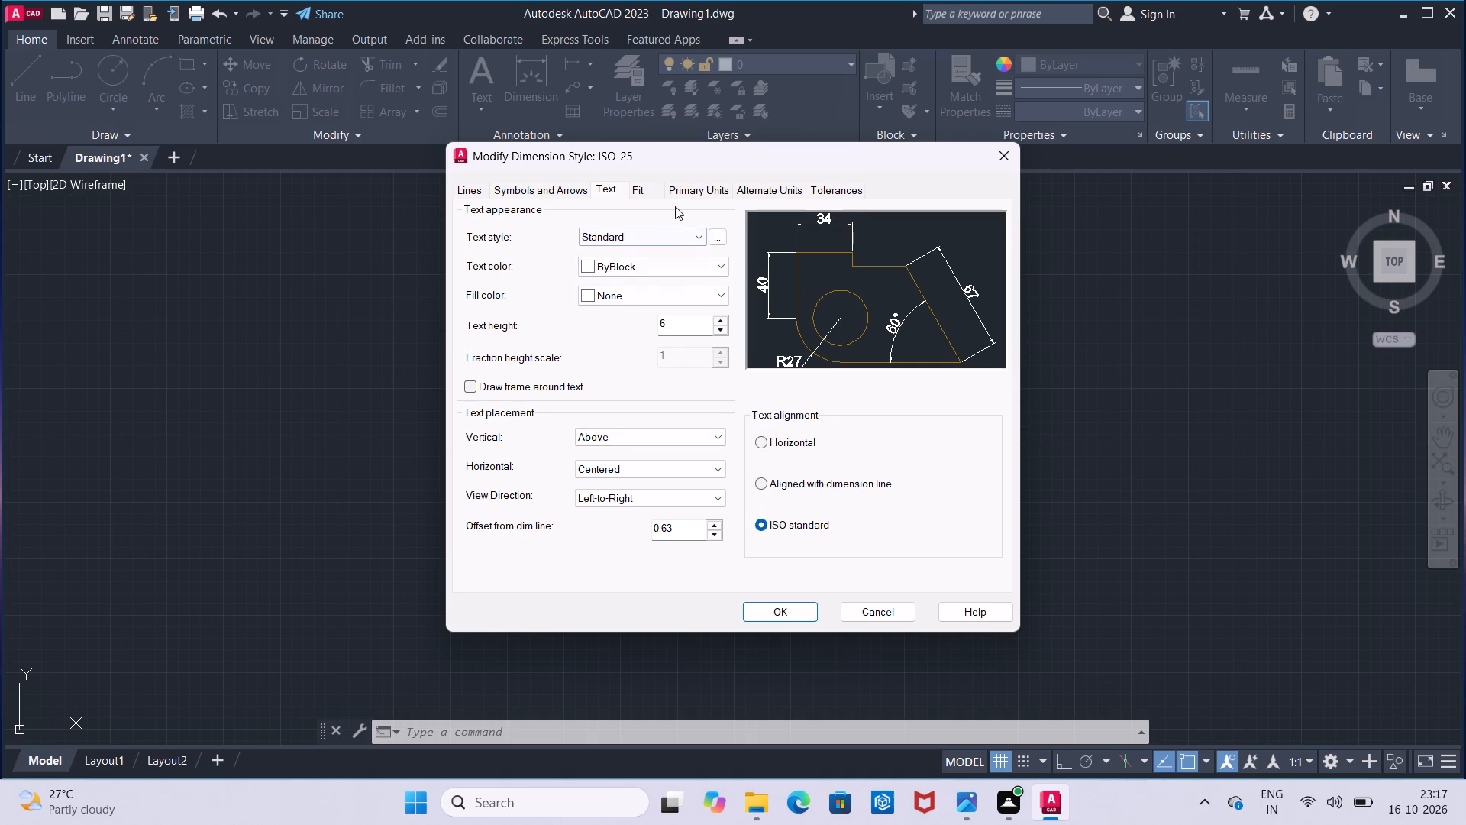
left_click(679, 195)
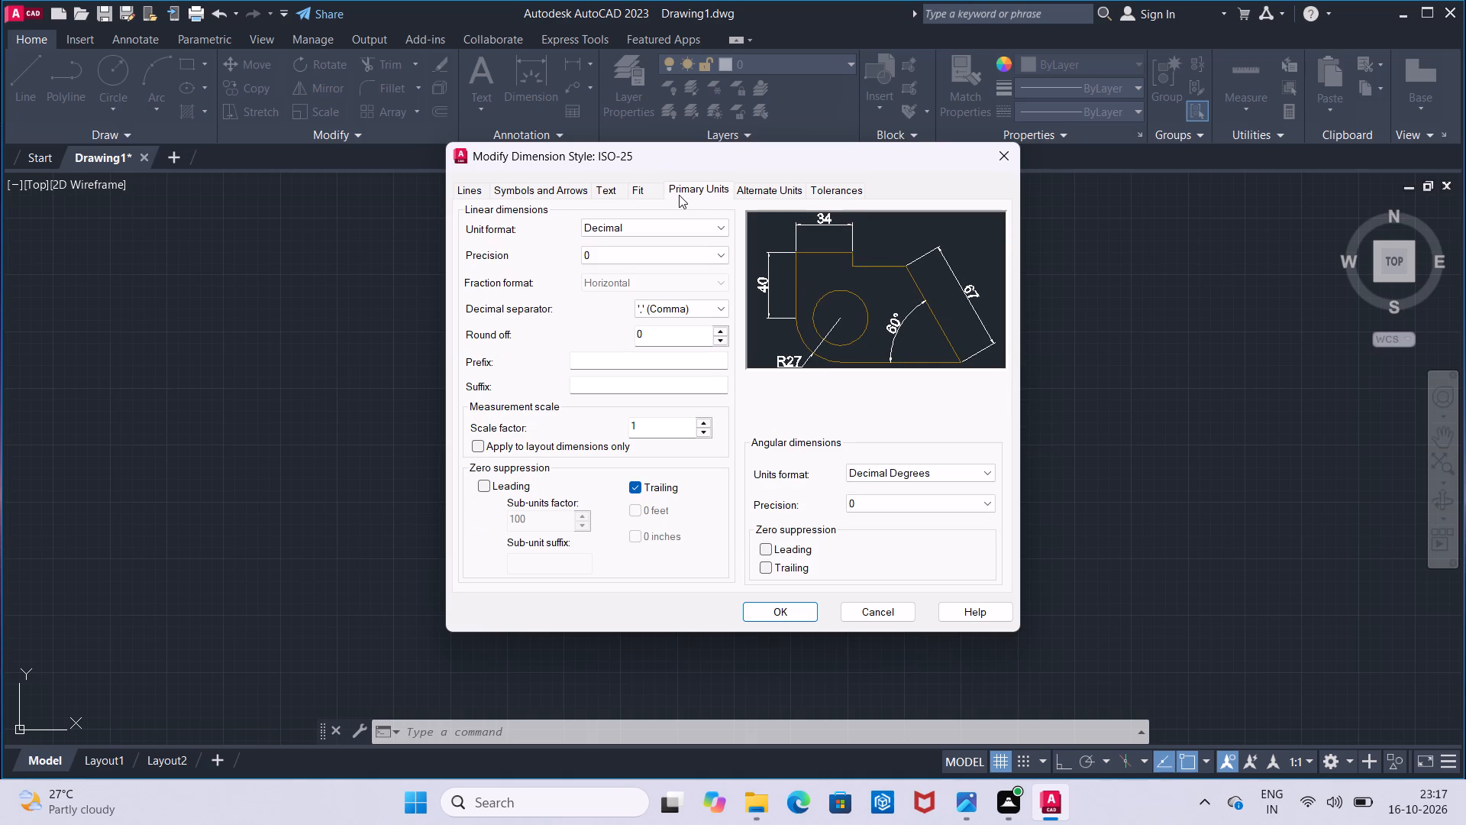
left_click(597, 193)
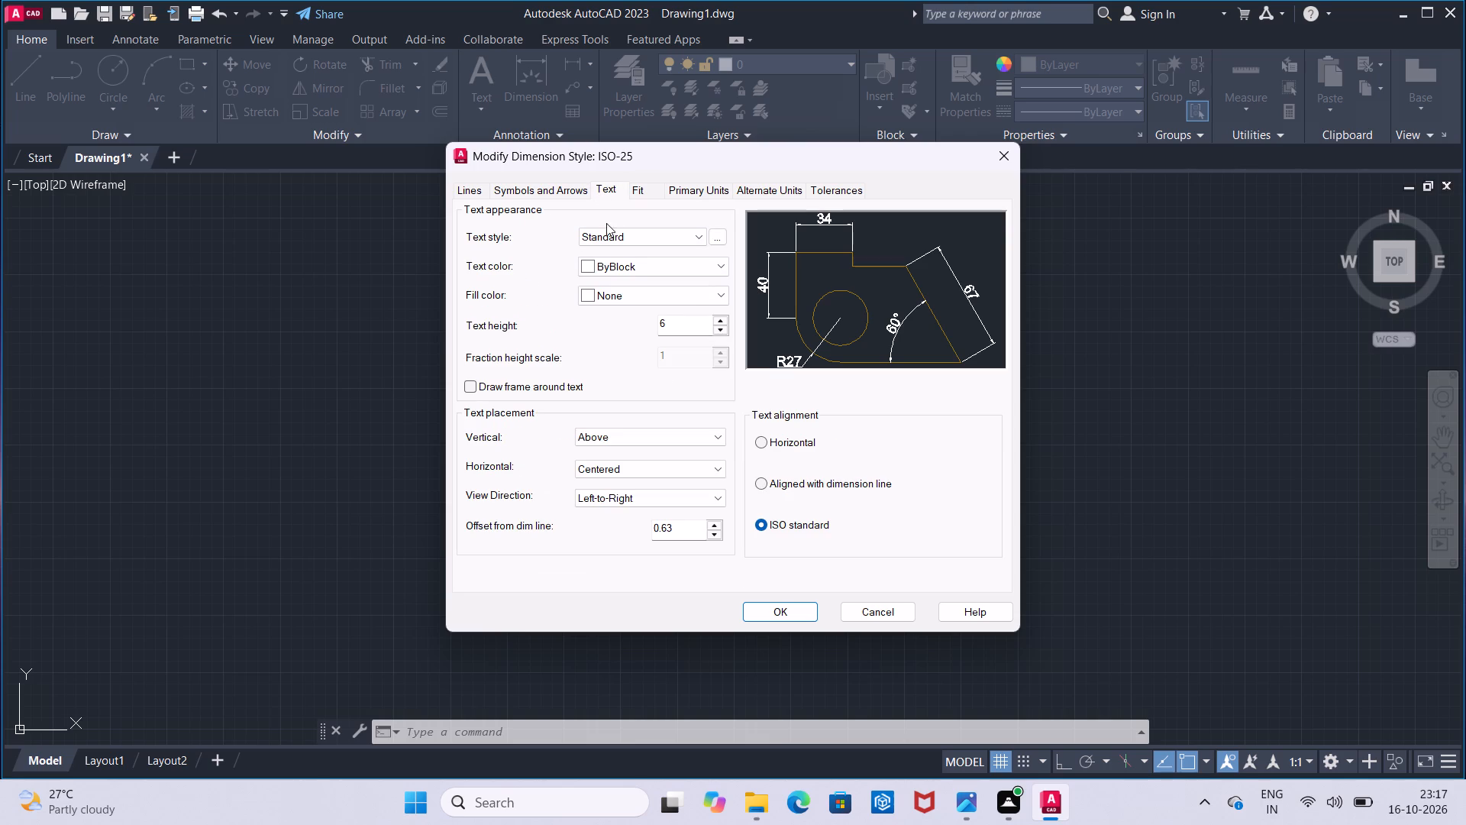
left_click(784, 620)
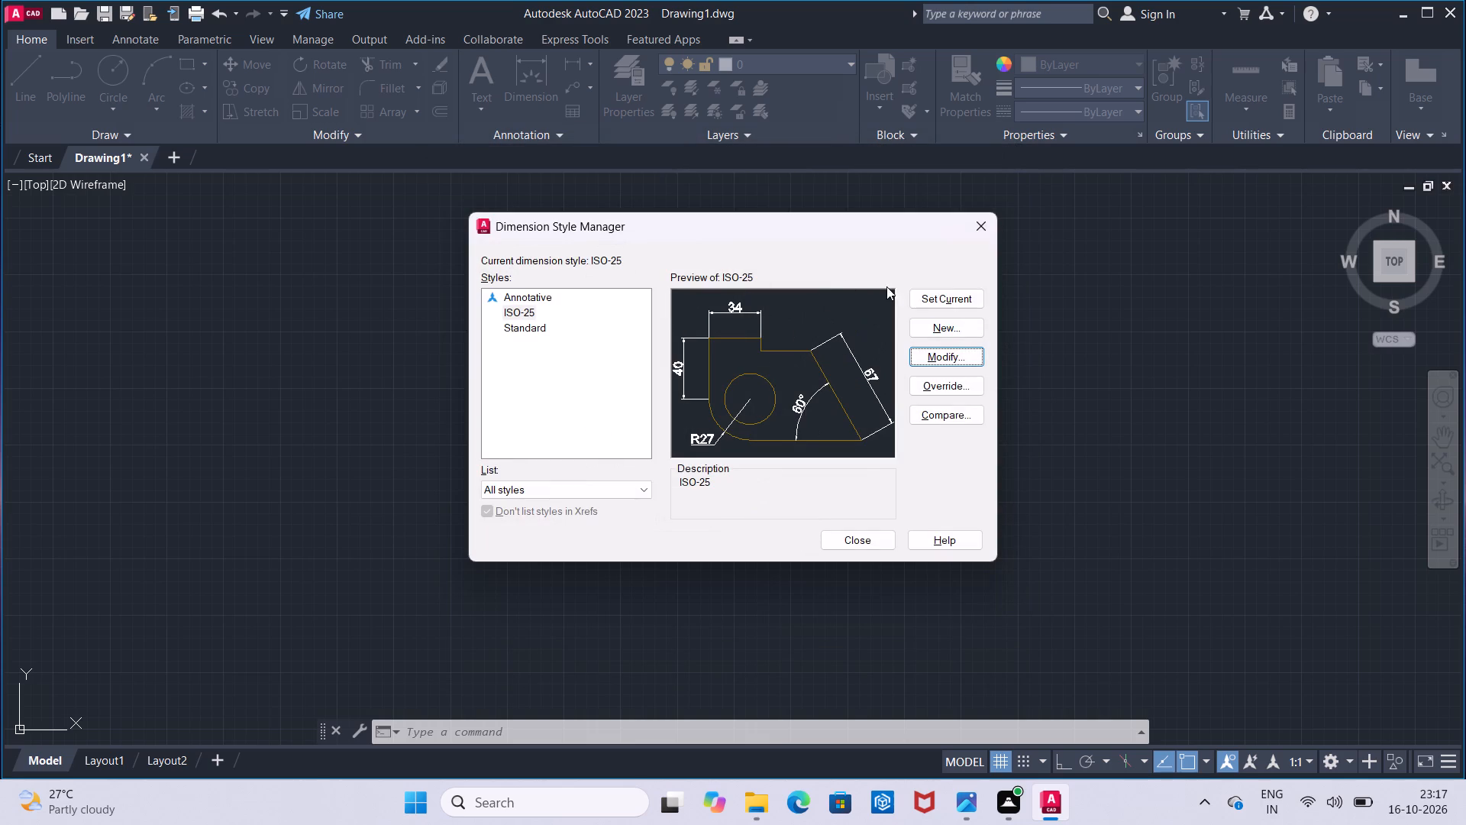
Make ISO-25 the current dimension style and close the Dimension Style Manager.
left_click(916, 293)
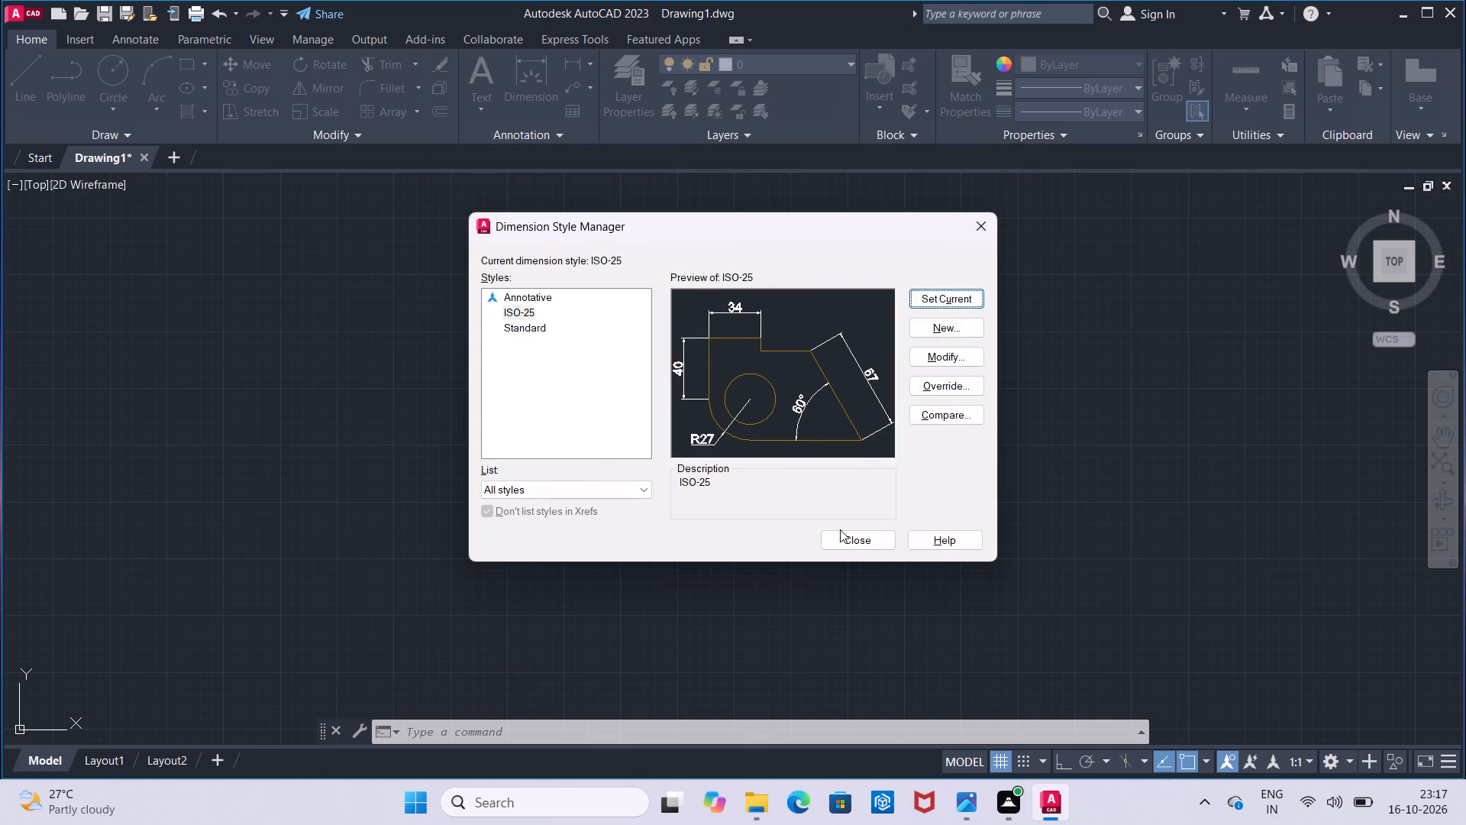
left_click(840, 530)
Set the model space limits with lower left corner 0,0 and upper right corner 100,100.
left_click(607, 733)
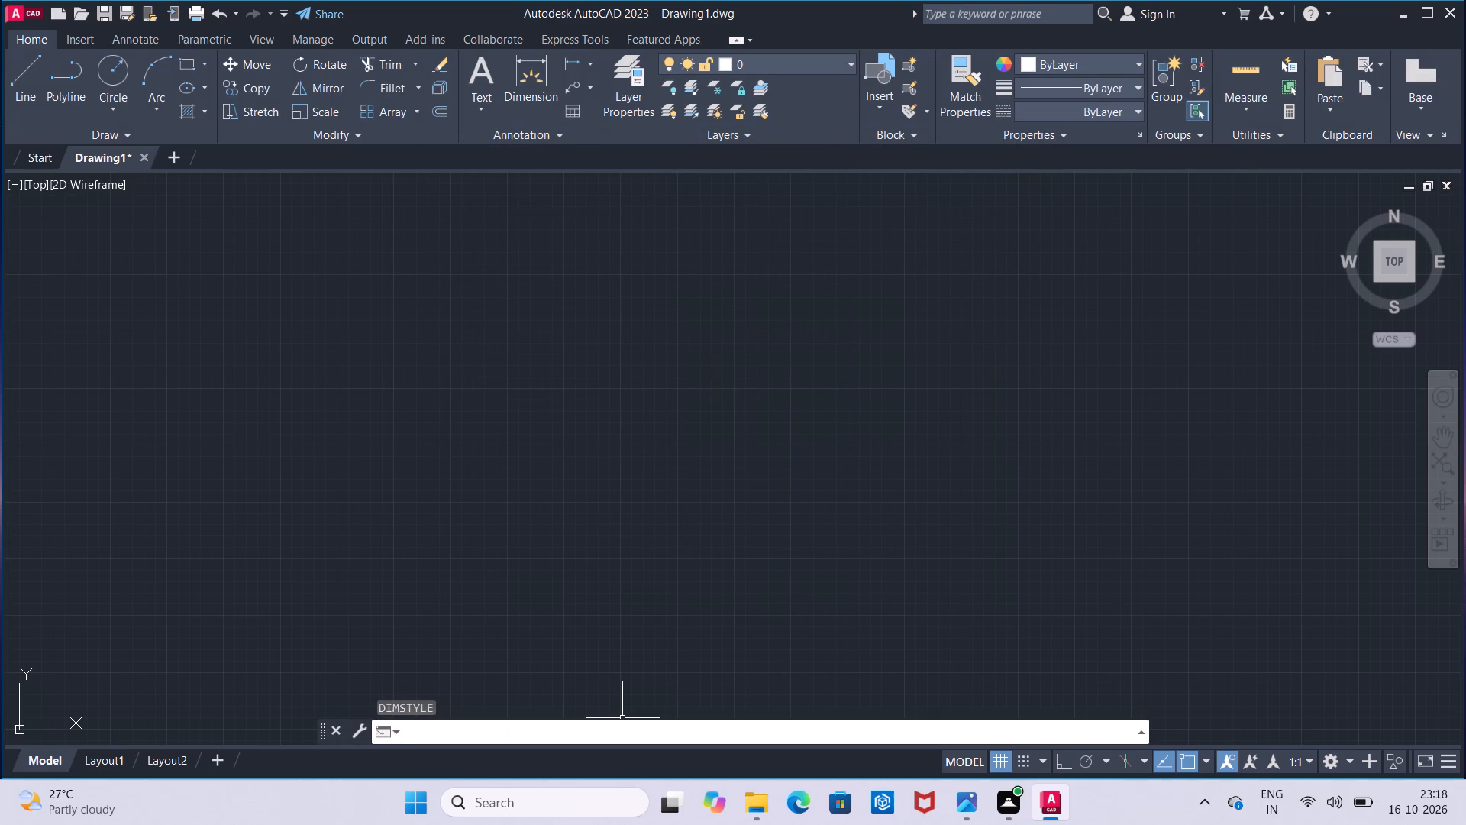
type("lim")
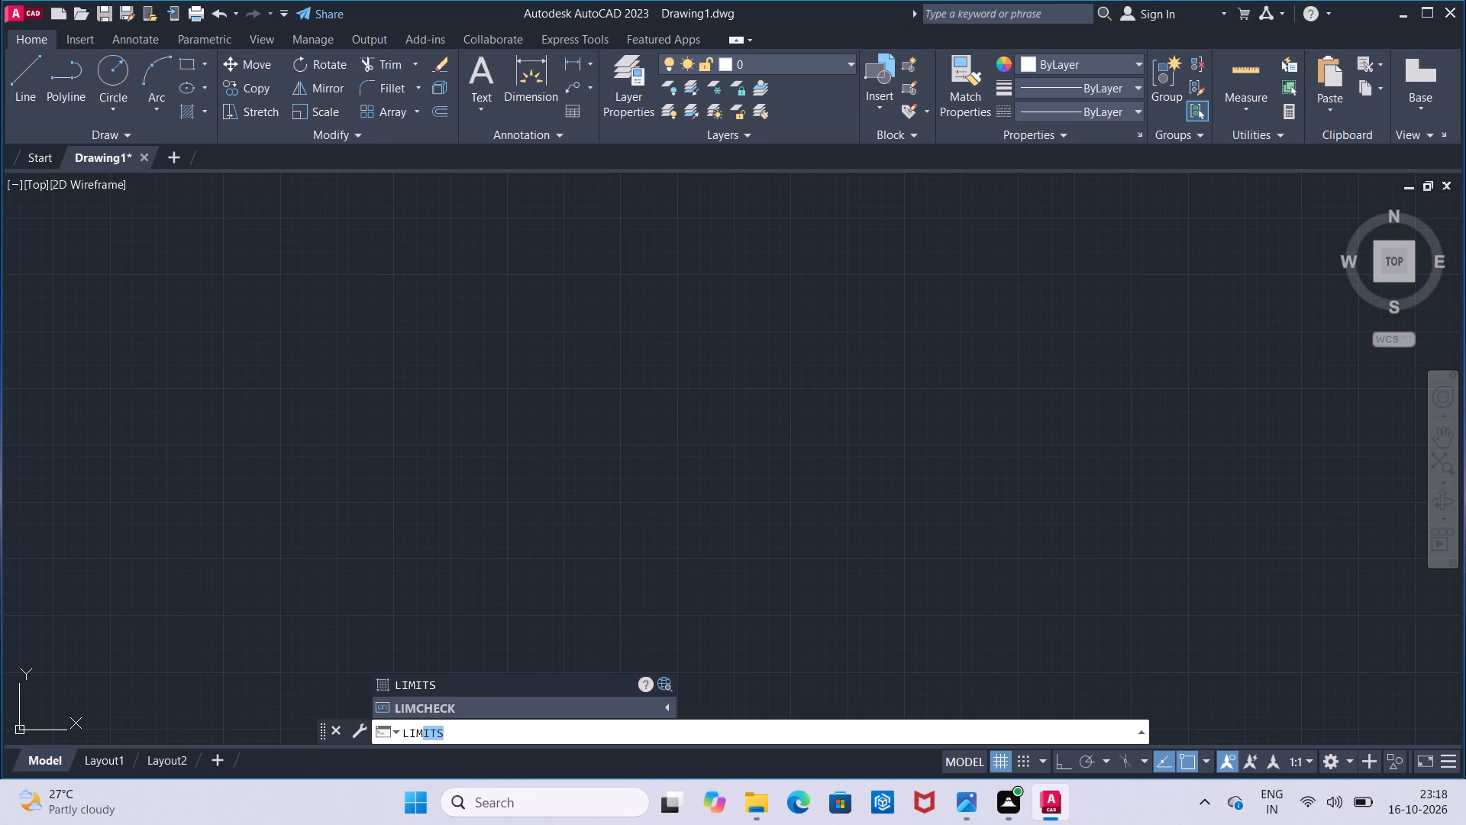
left_click(540, 678)
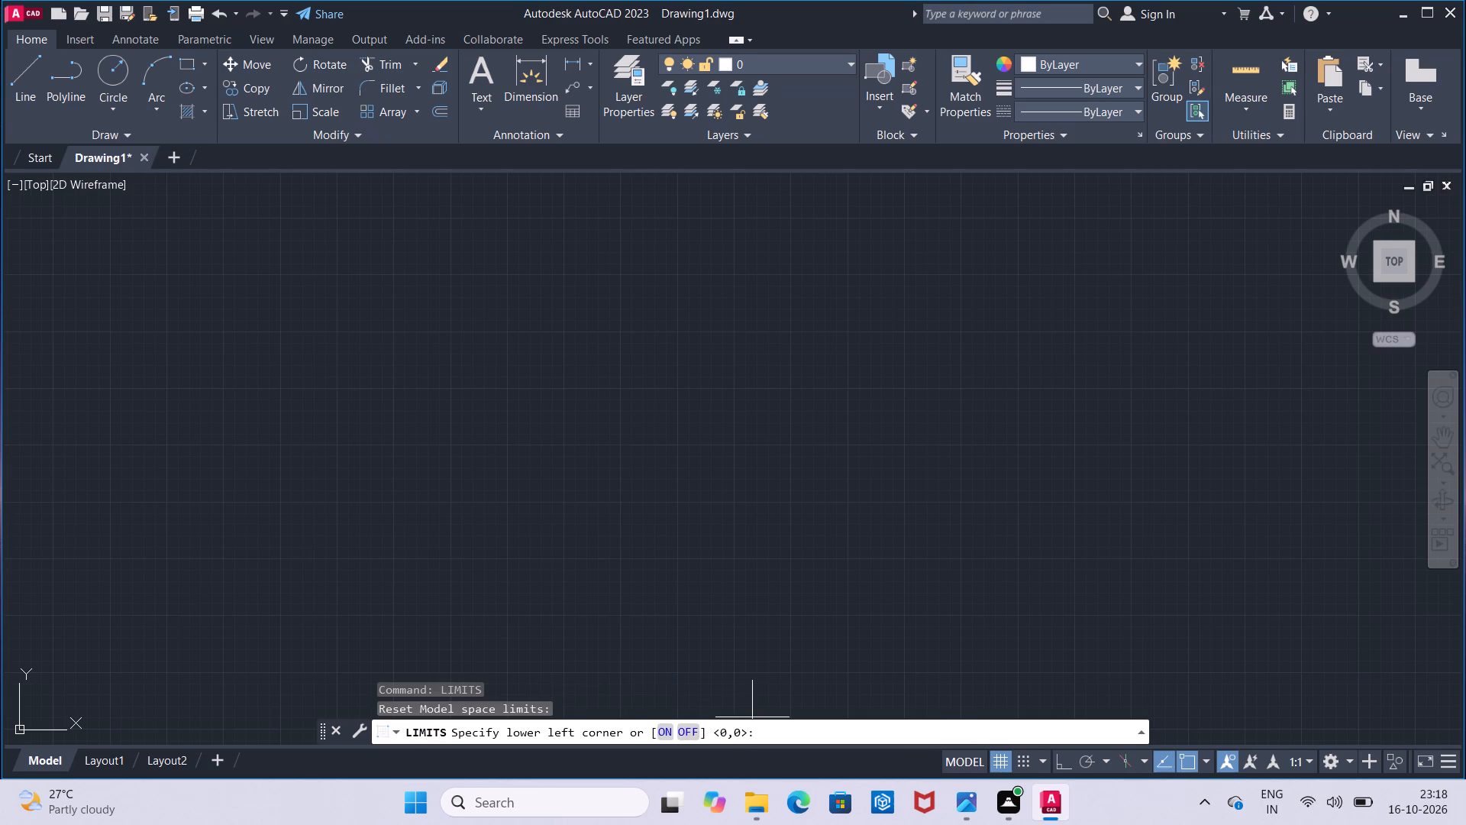
left_click(777, 728)
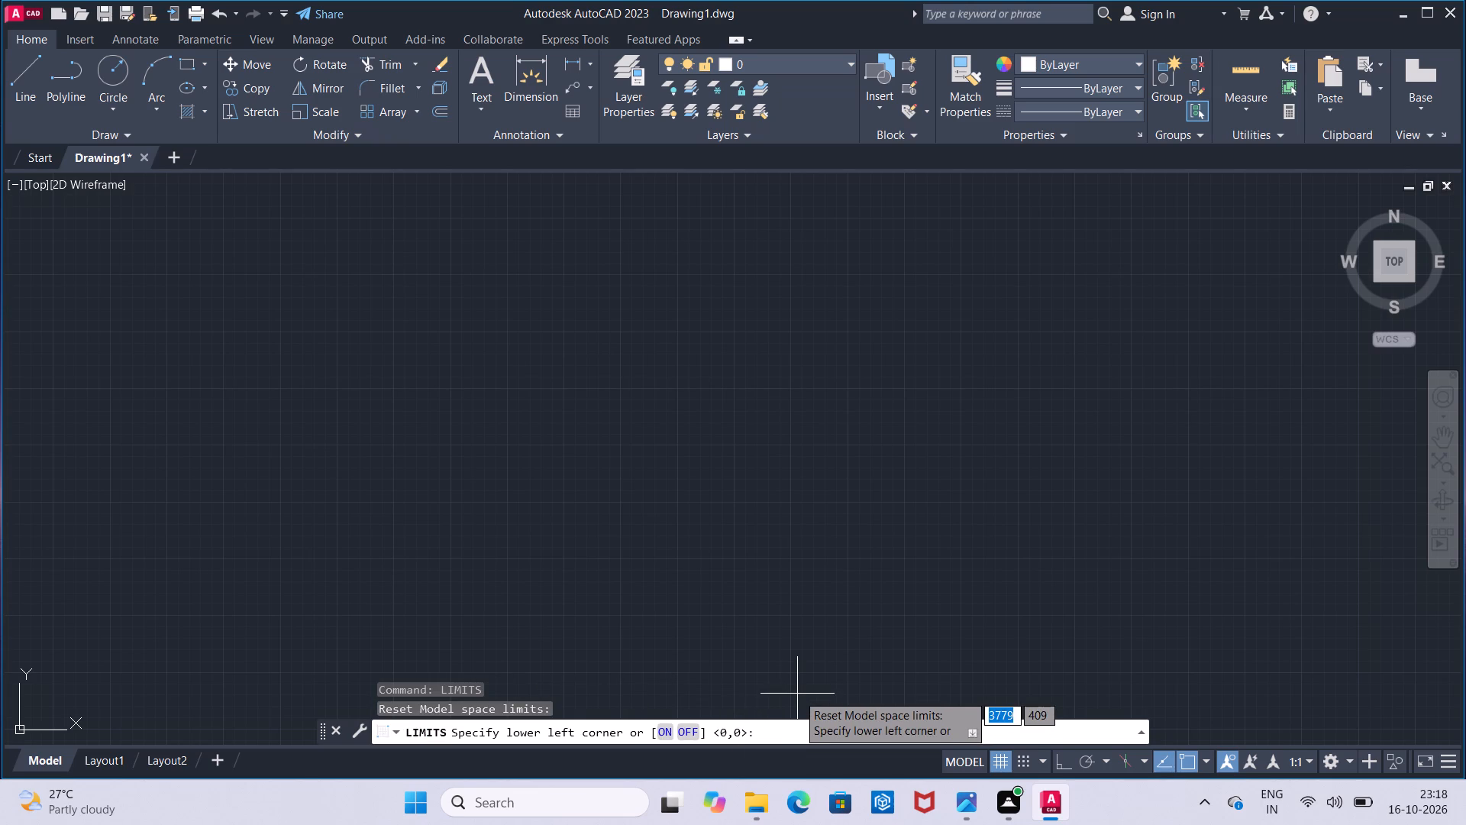
type("0,0")
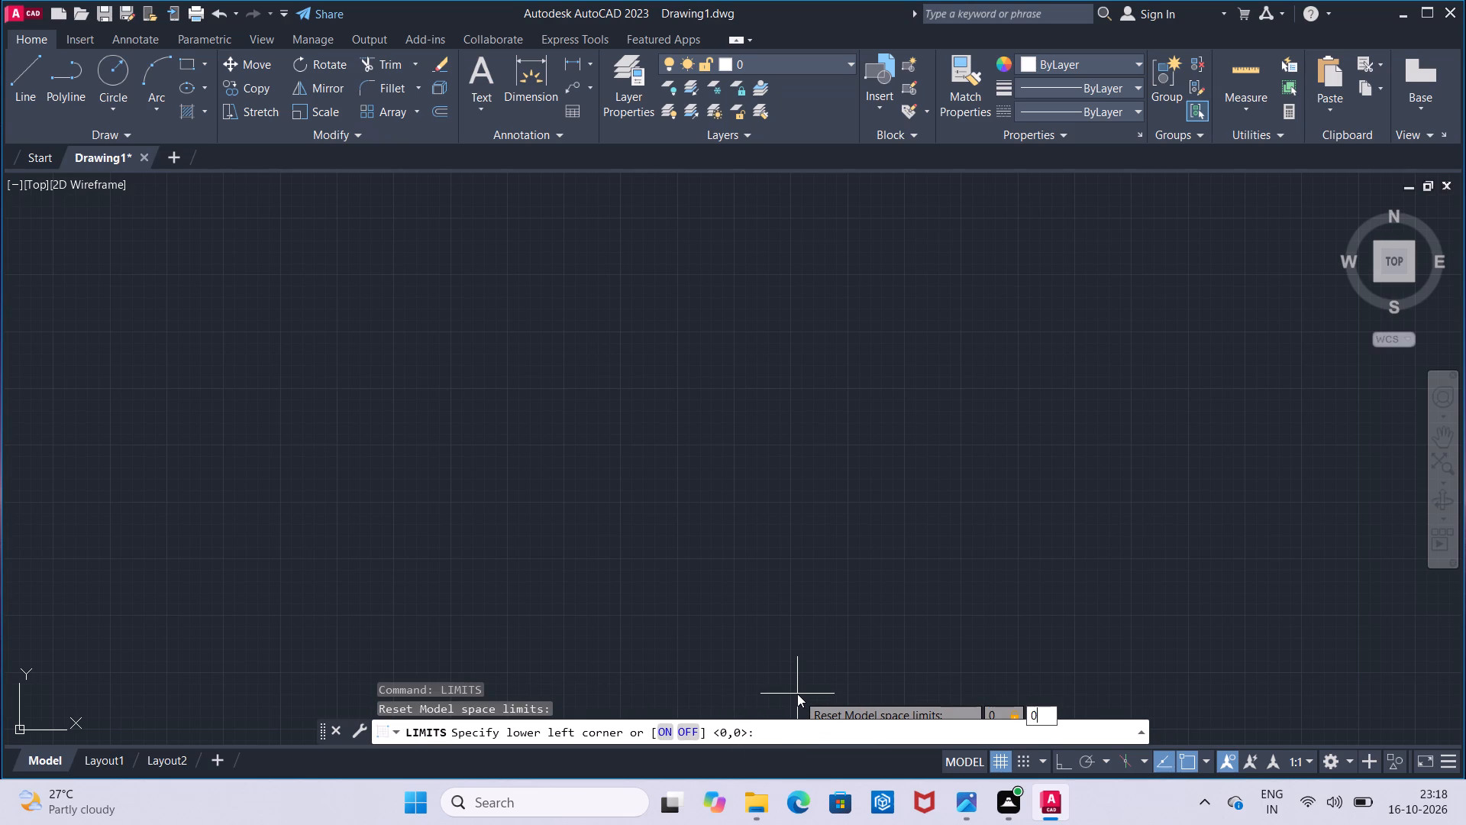
key("Return")
type("100")
type(",100")
key("Return")
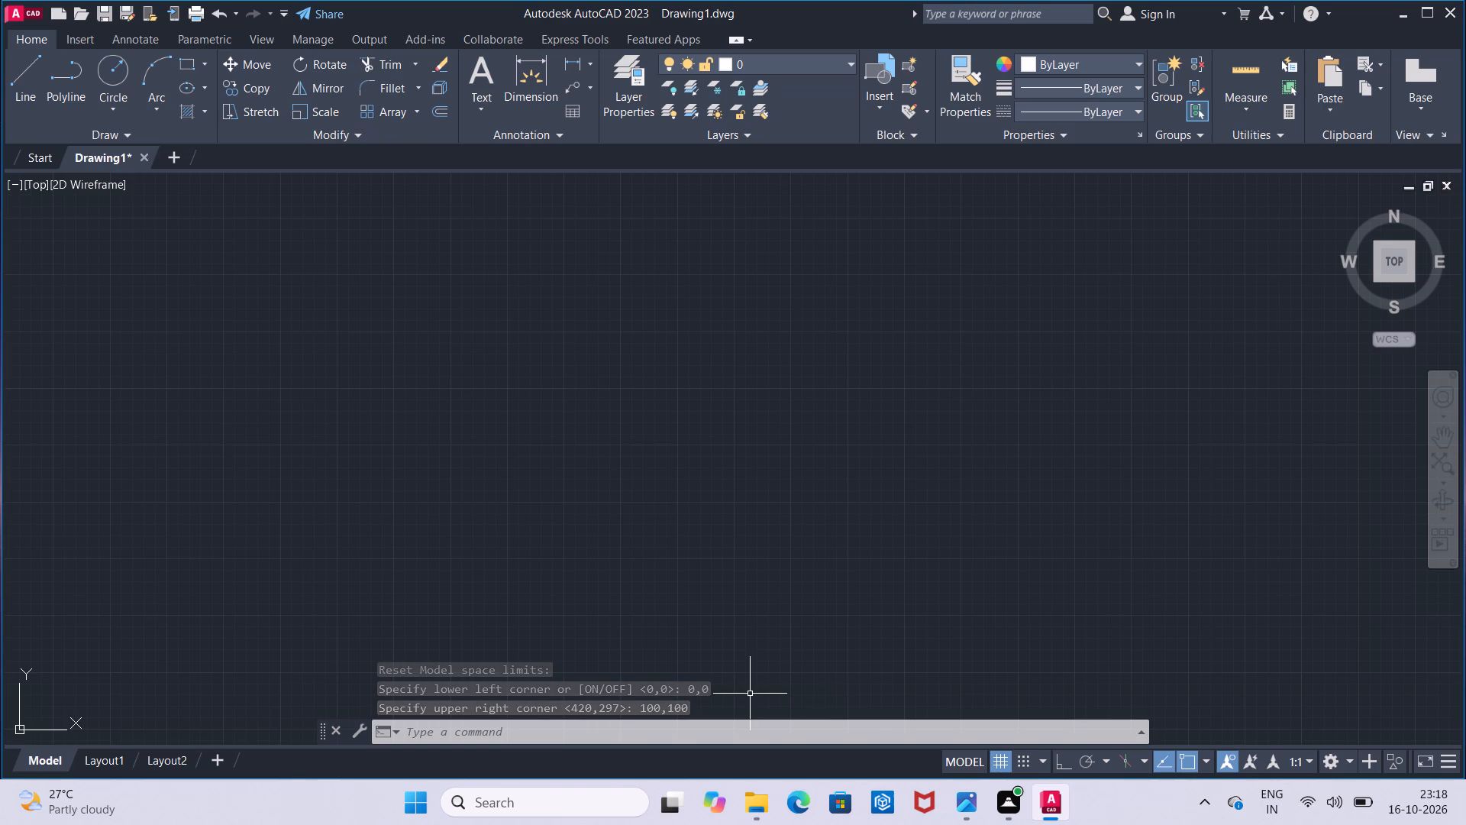
Draw a circle of radius 40 mm near the middle of the drawing area.
key("z")
key("Return")
key("a")
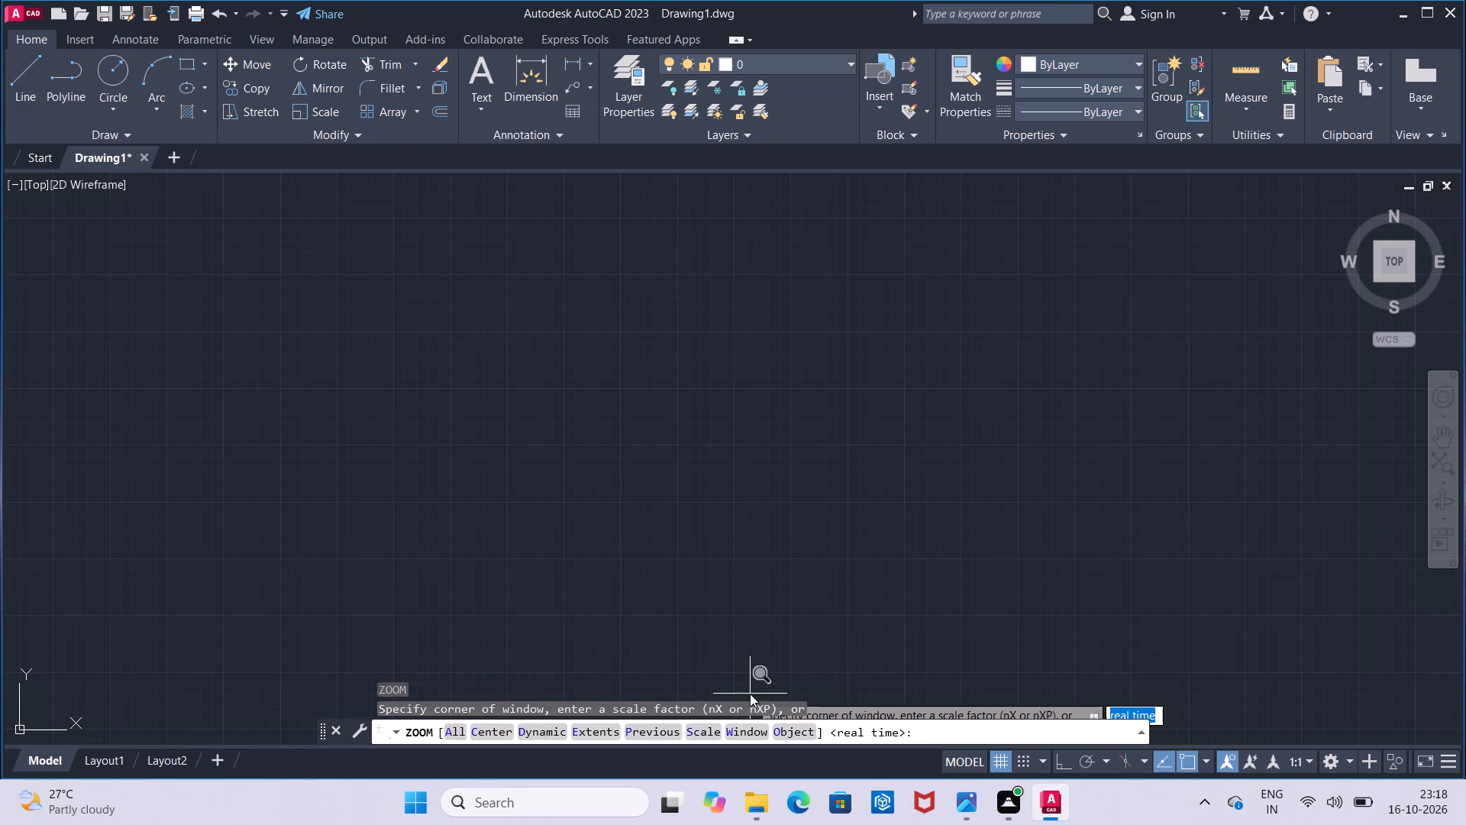
key("Return")
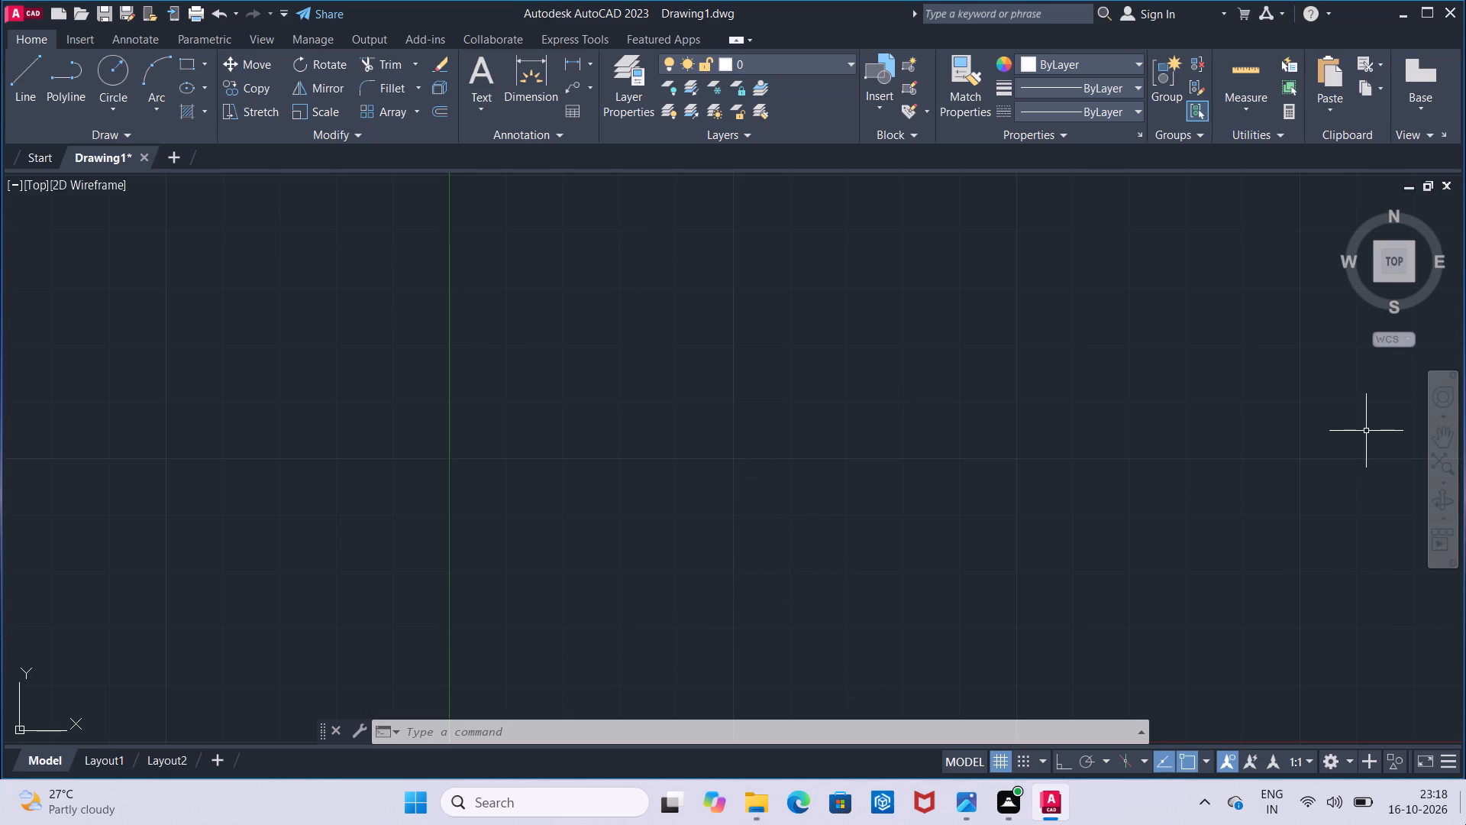
left_click(97, 65)
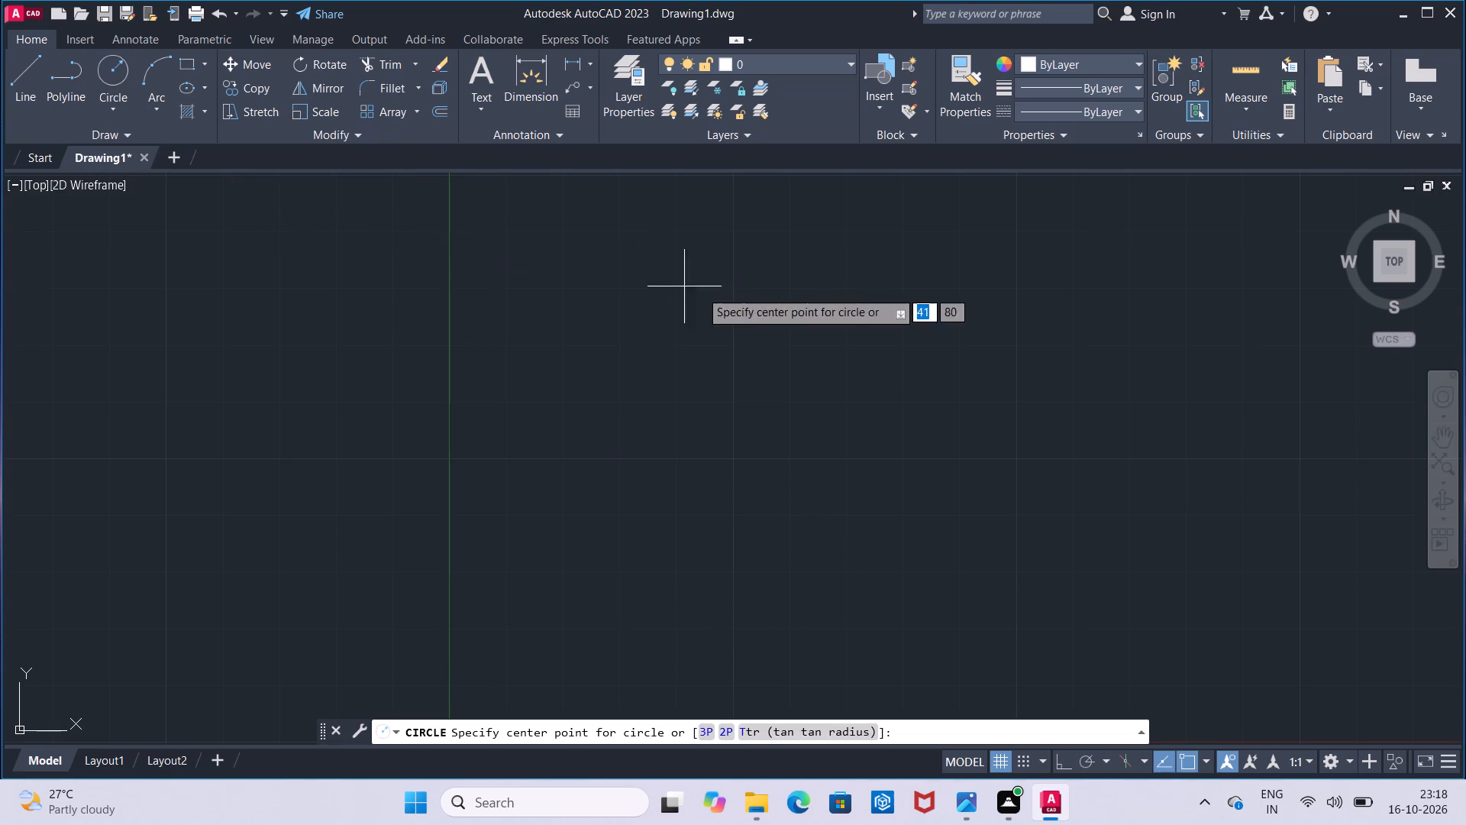
left_click(812, 363)
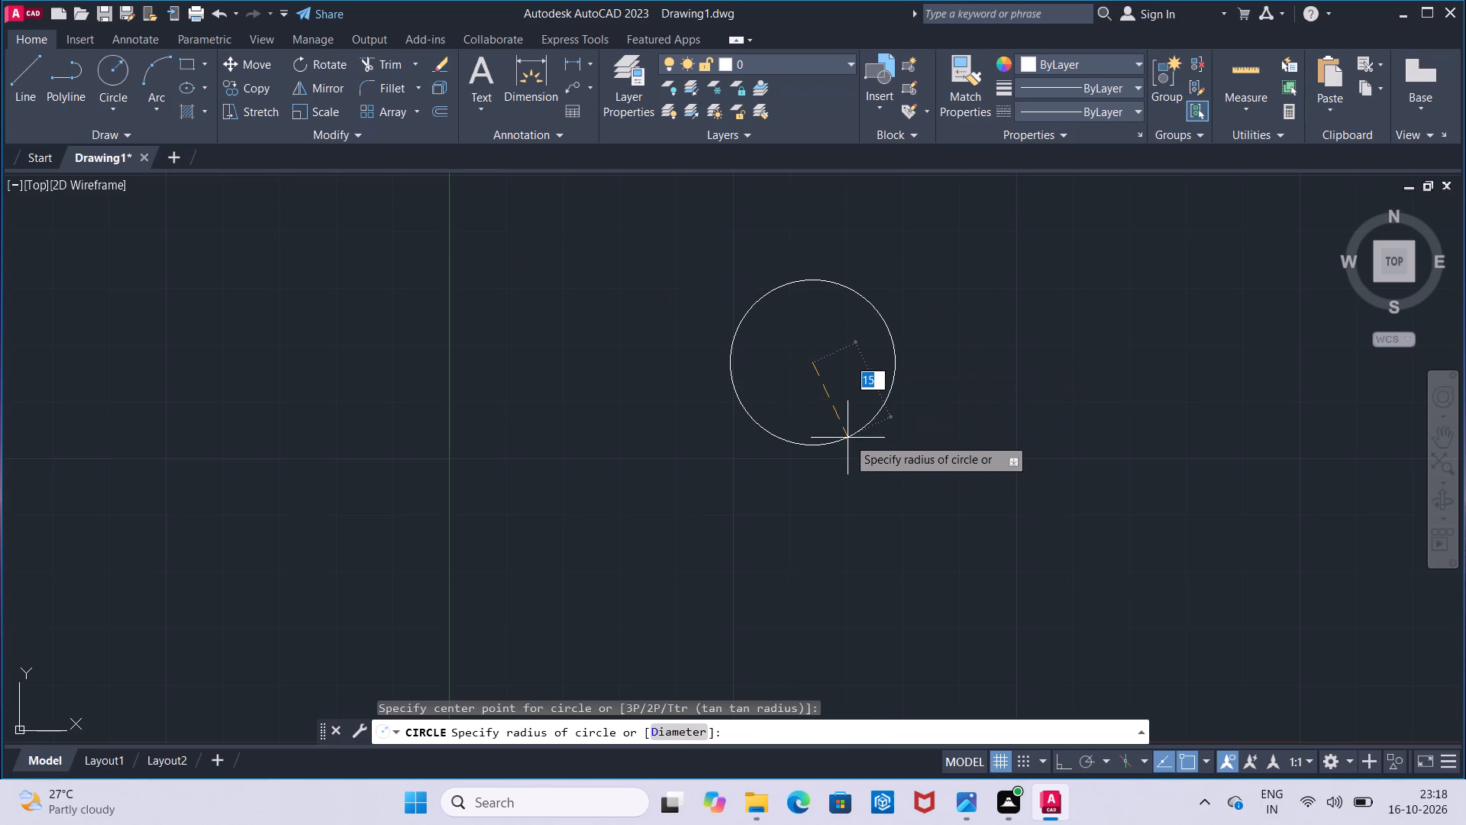
type("40")
key("Return")
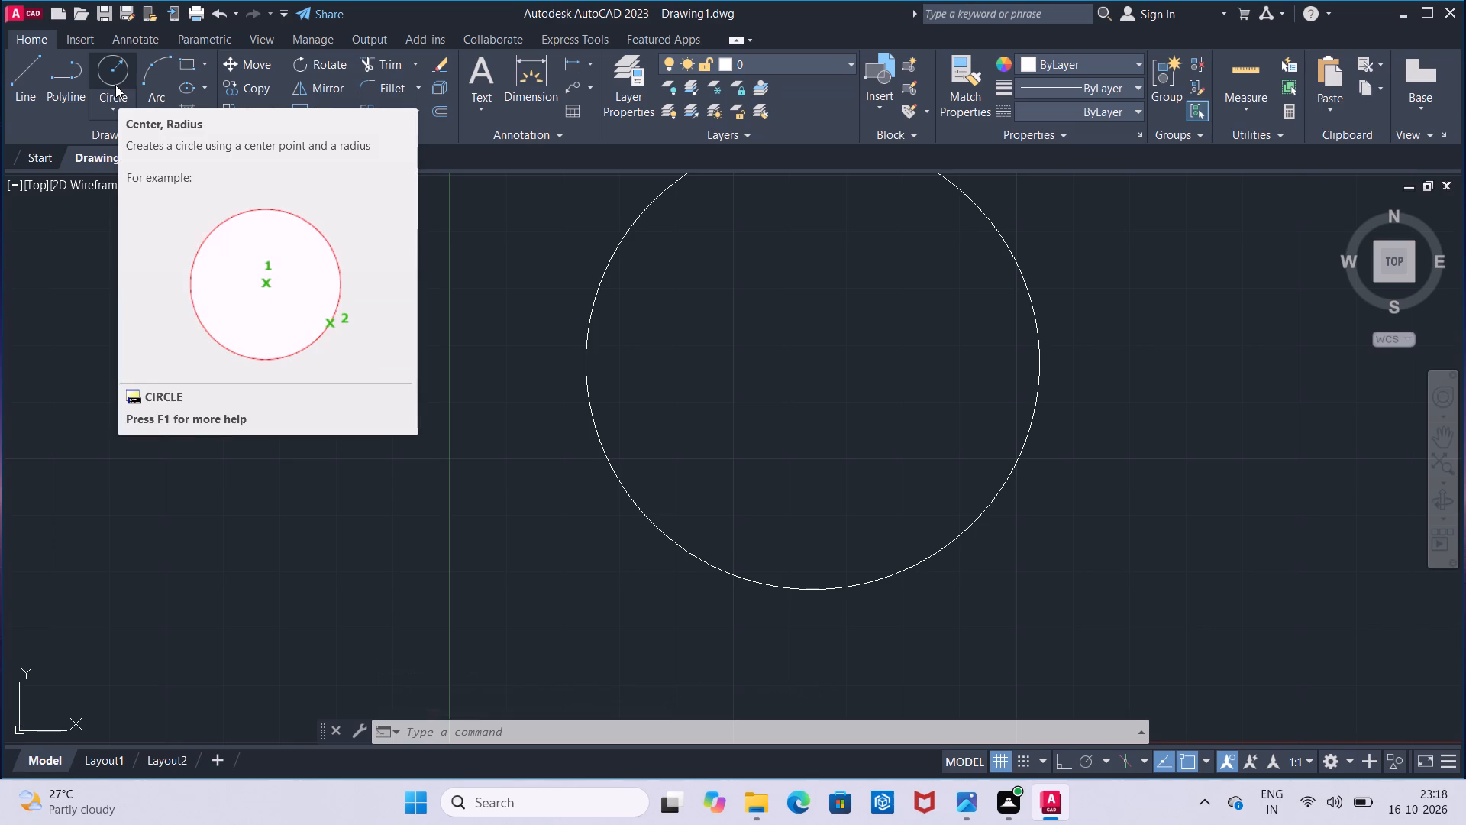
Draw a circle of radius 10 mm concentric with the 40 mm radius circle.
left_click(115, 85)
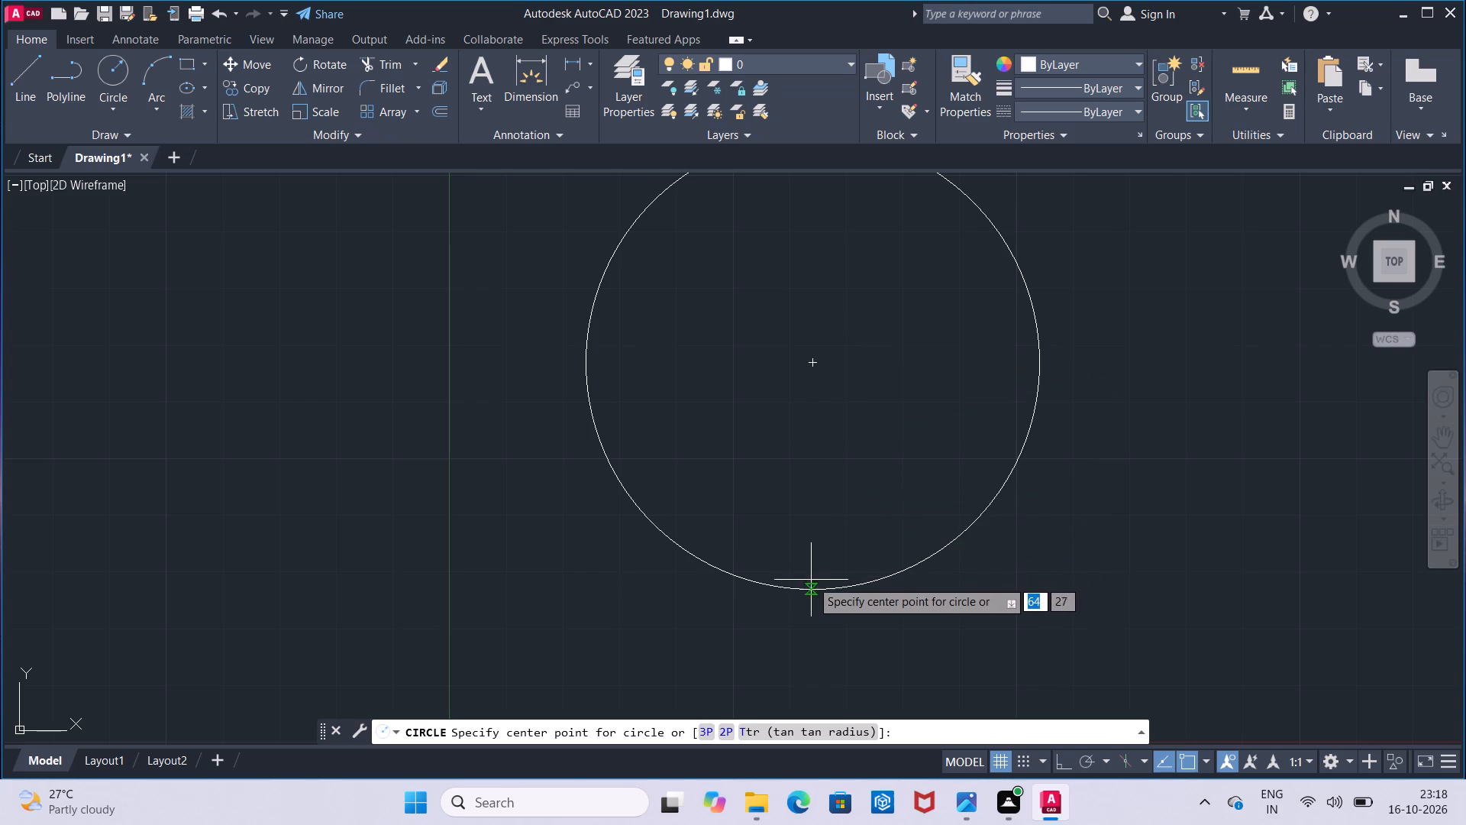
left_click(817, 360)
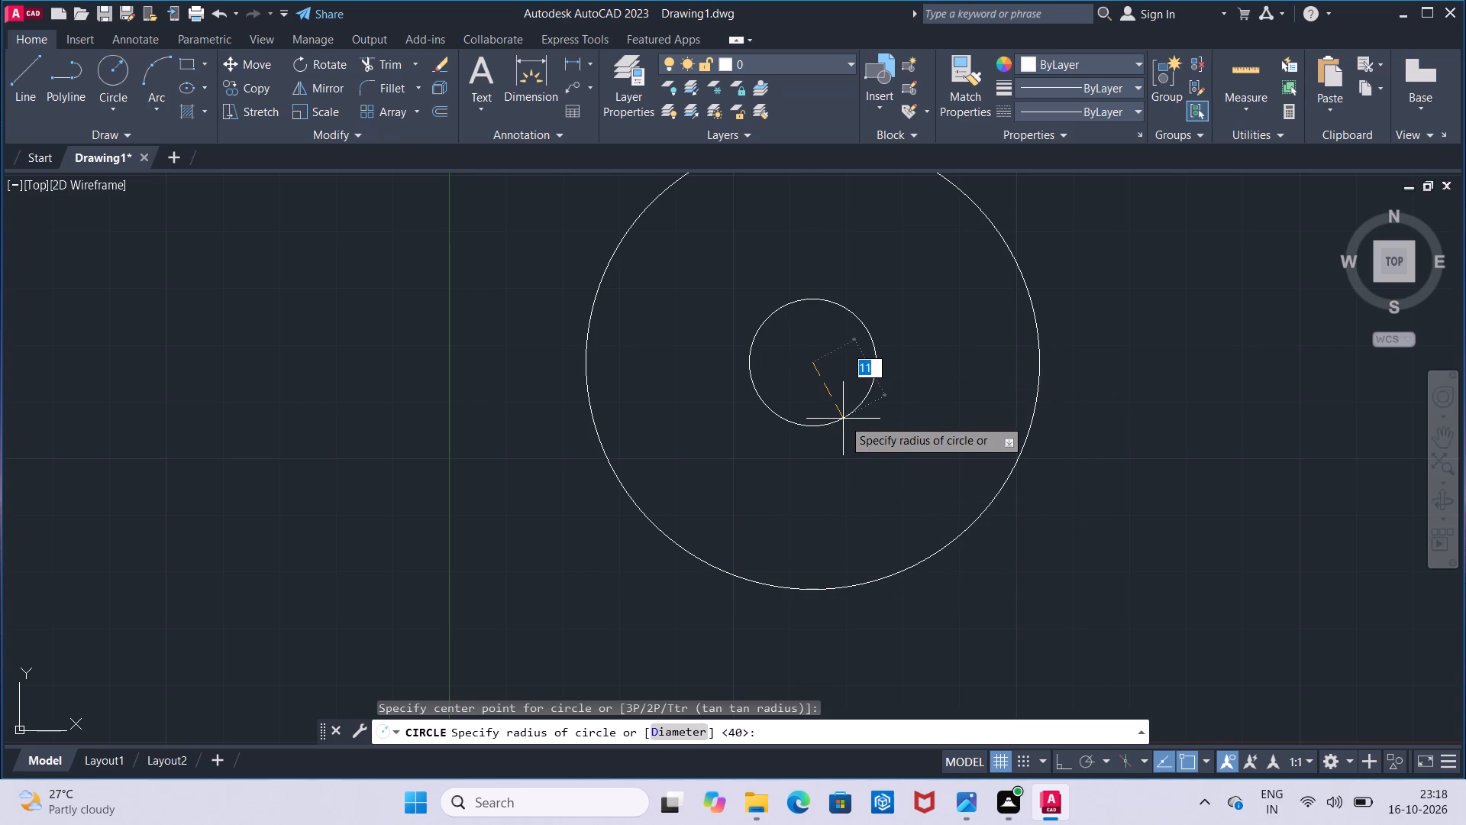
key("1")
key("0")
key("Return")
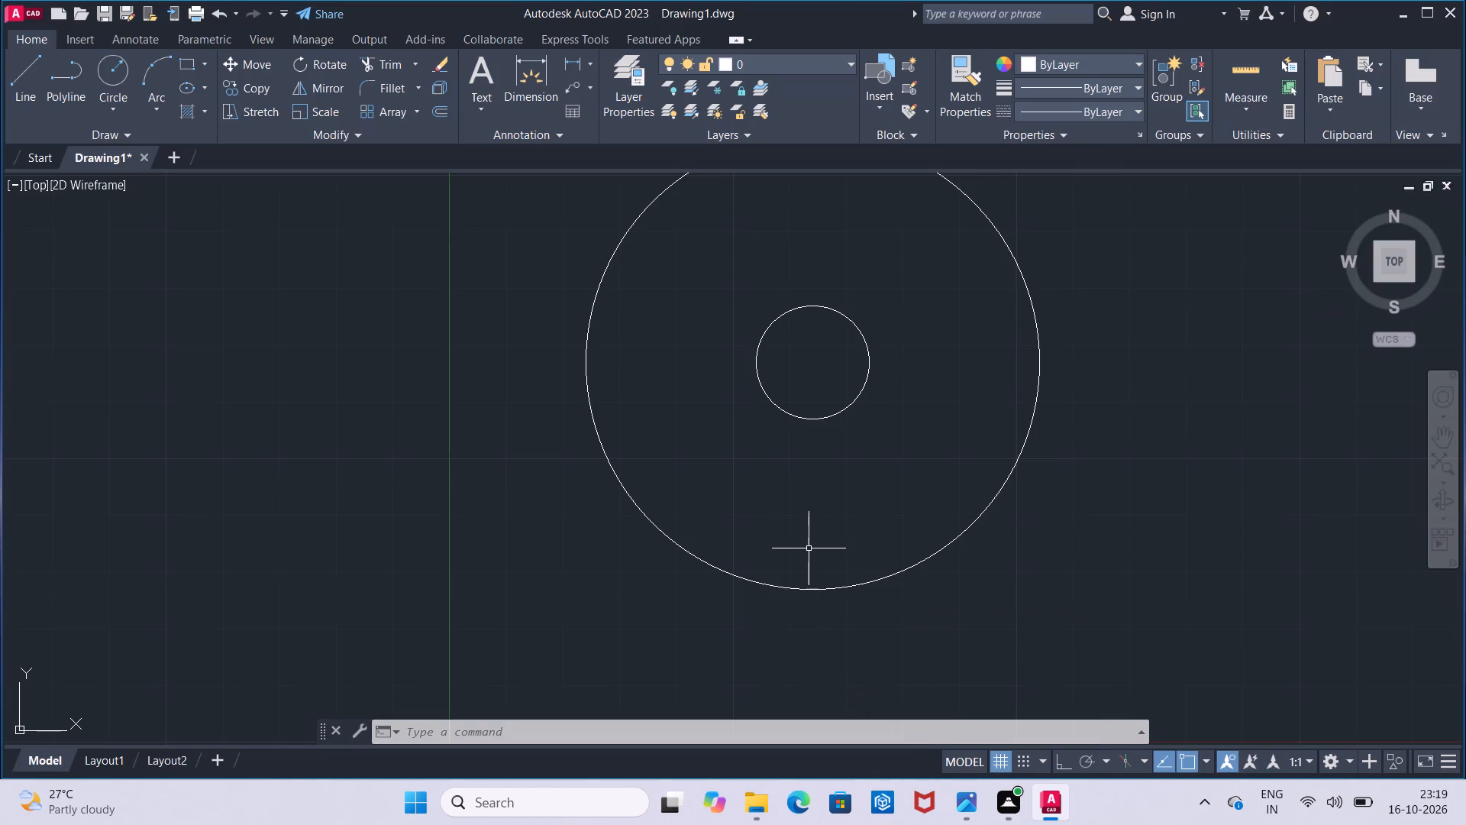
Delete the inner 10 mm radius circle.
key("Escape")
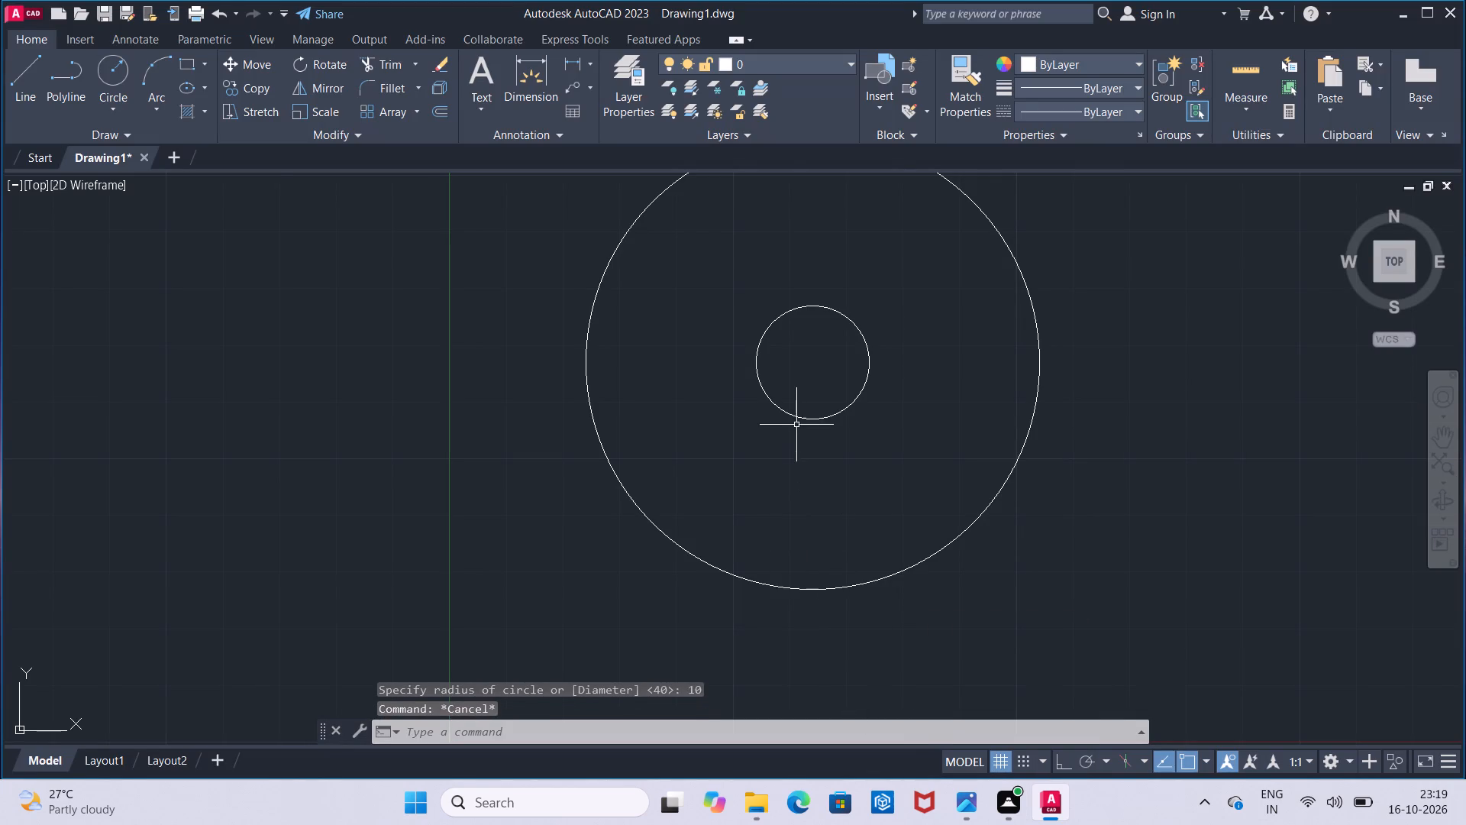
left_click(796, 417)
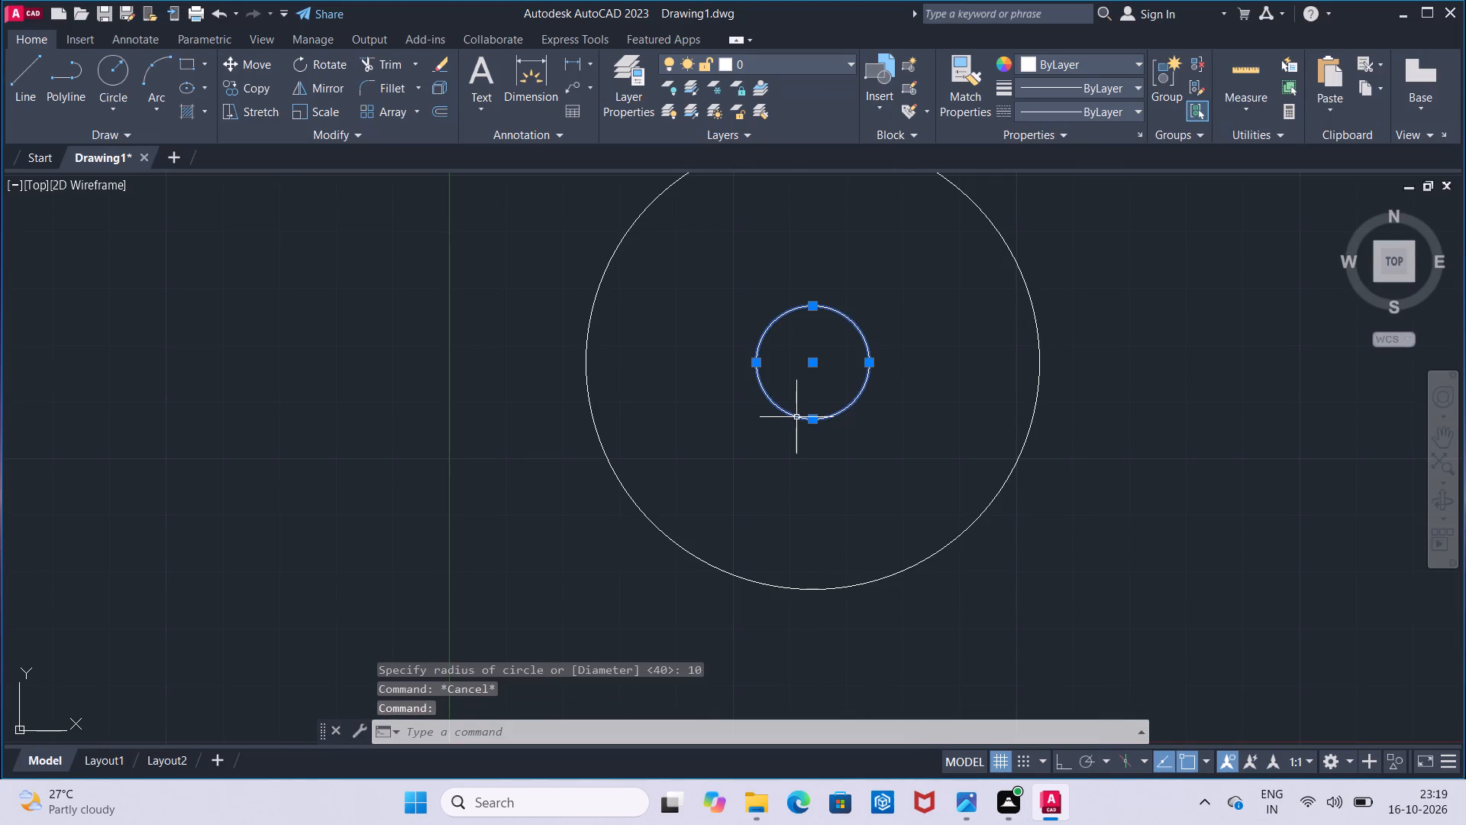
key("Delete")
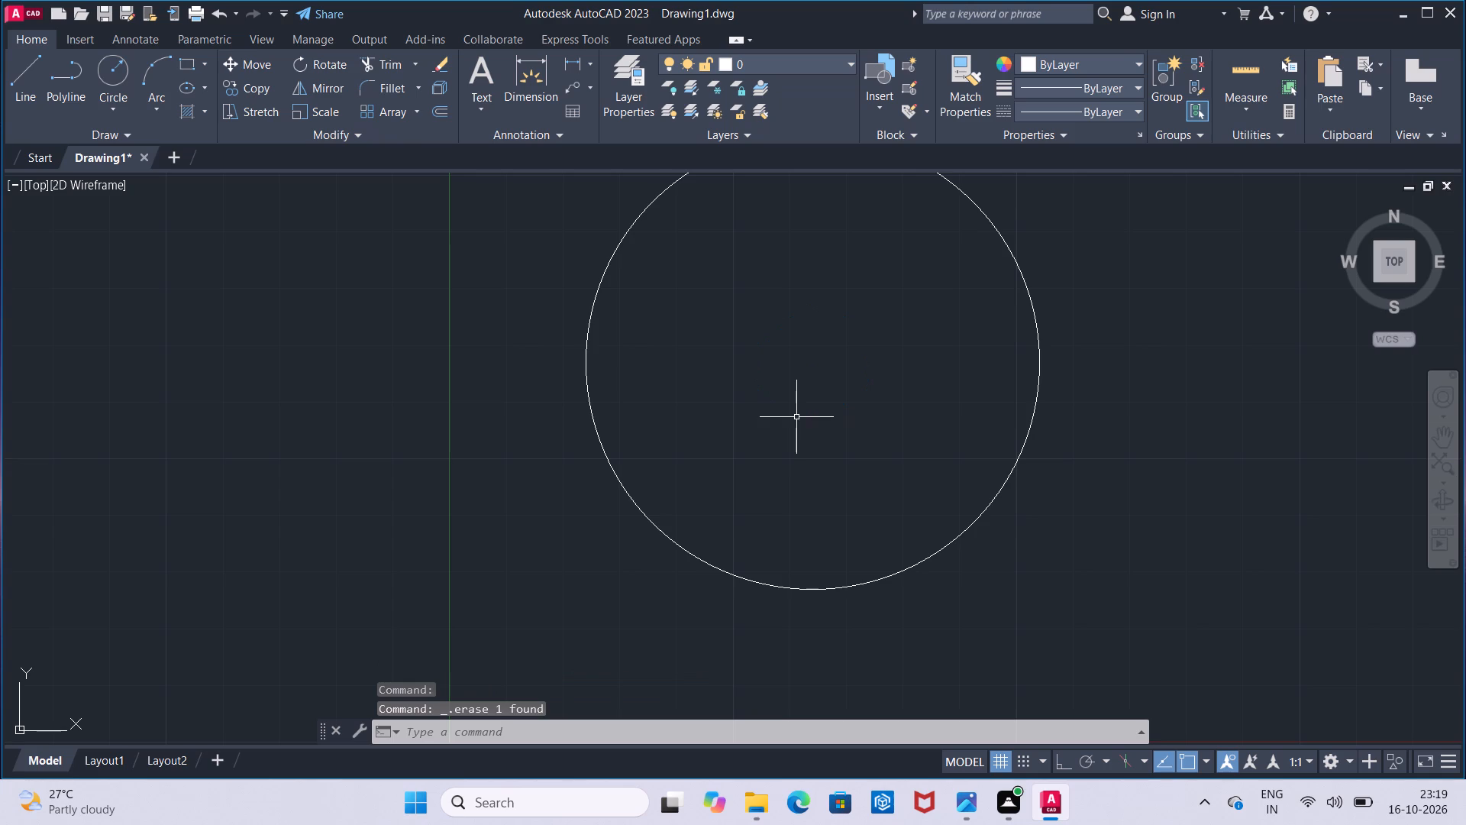
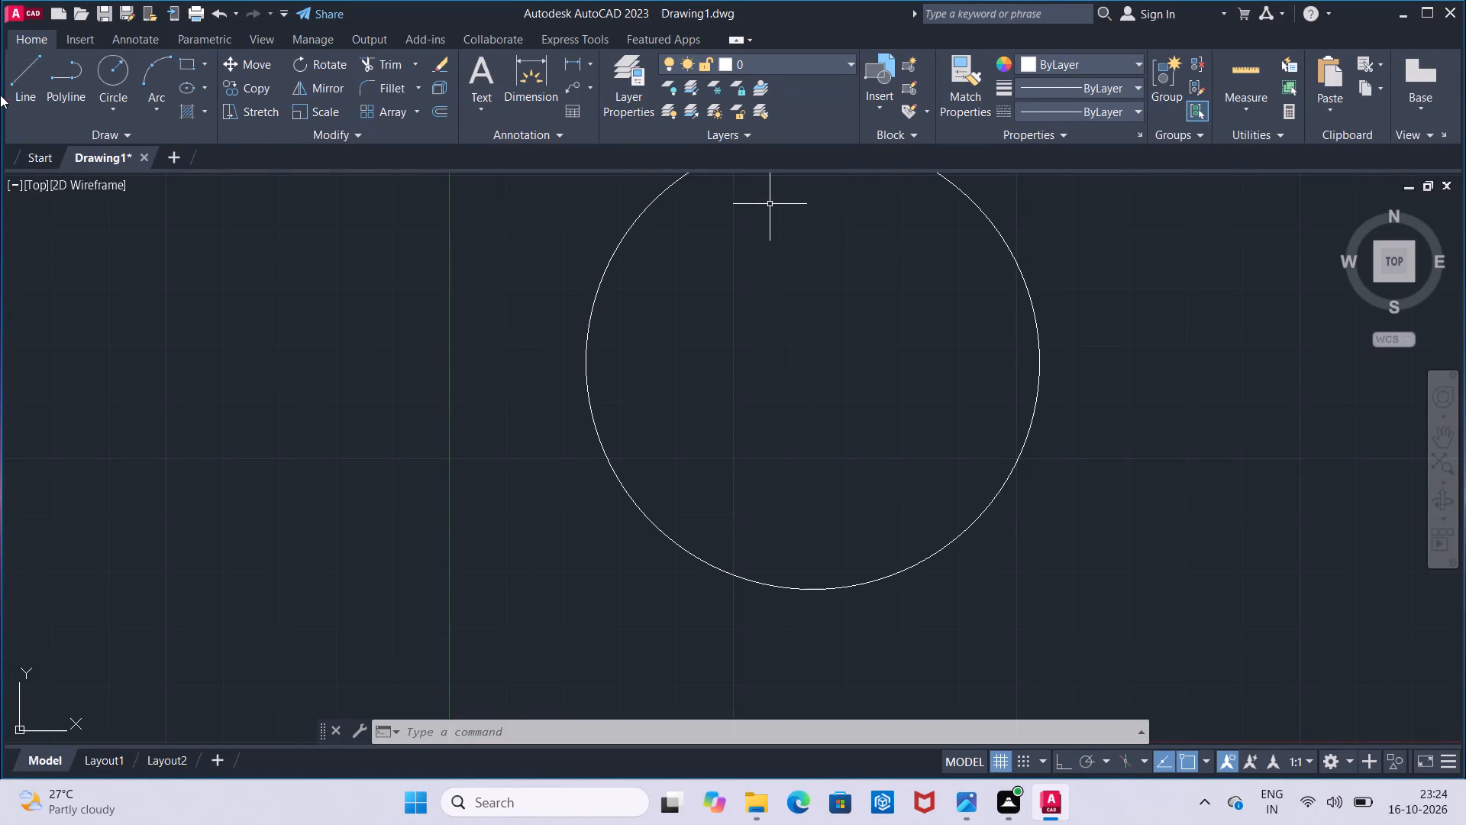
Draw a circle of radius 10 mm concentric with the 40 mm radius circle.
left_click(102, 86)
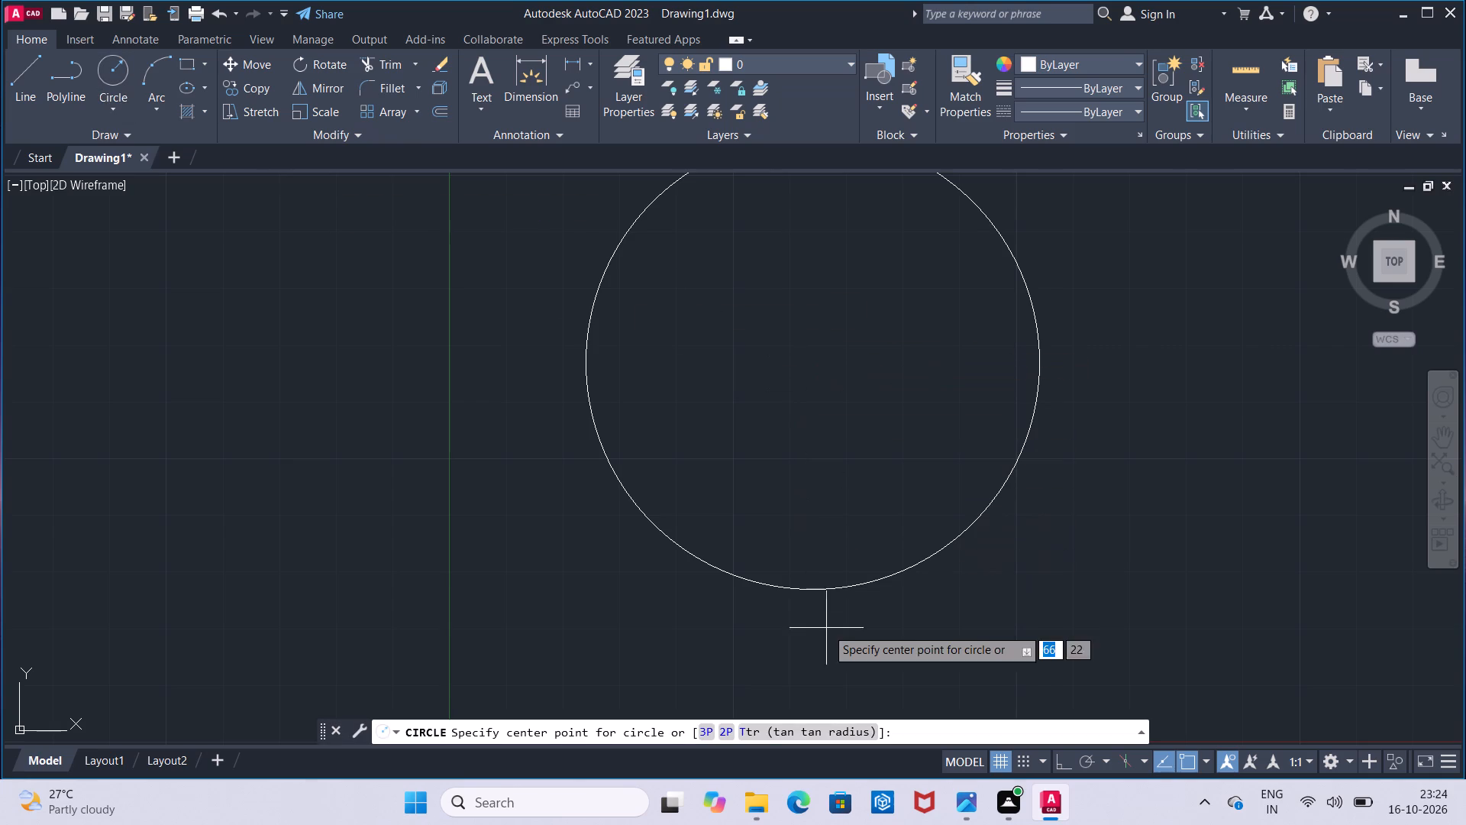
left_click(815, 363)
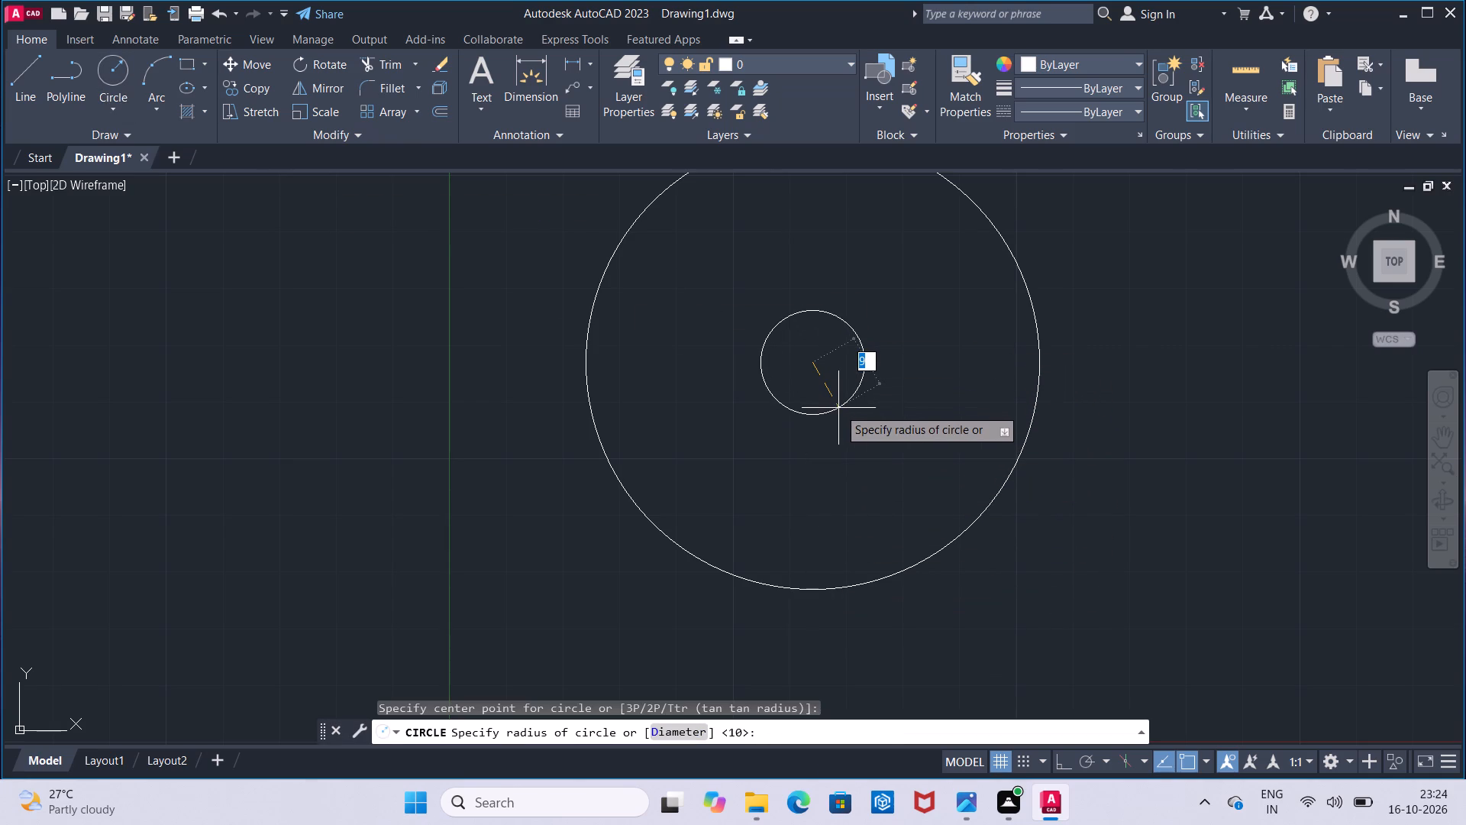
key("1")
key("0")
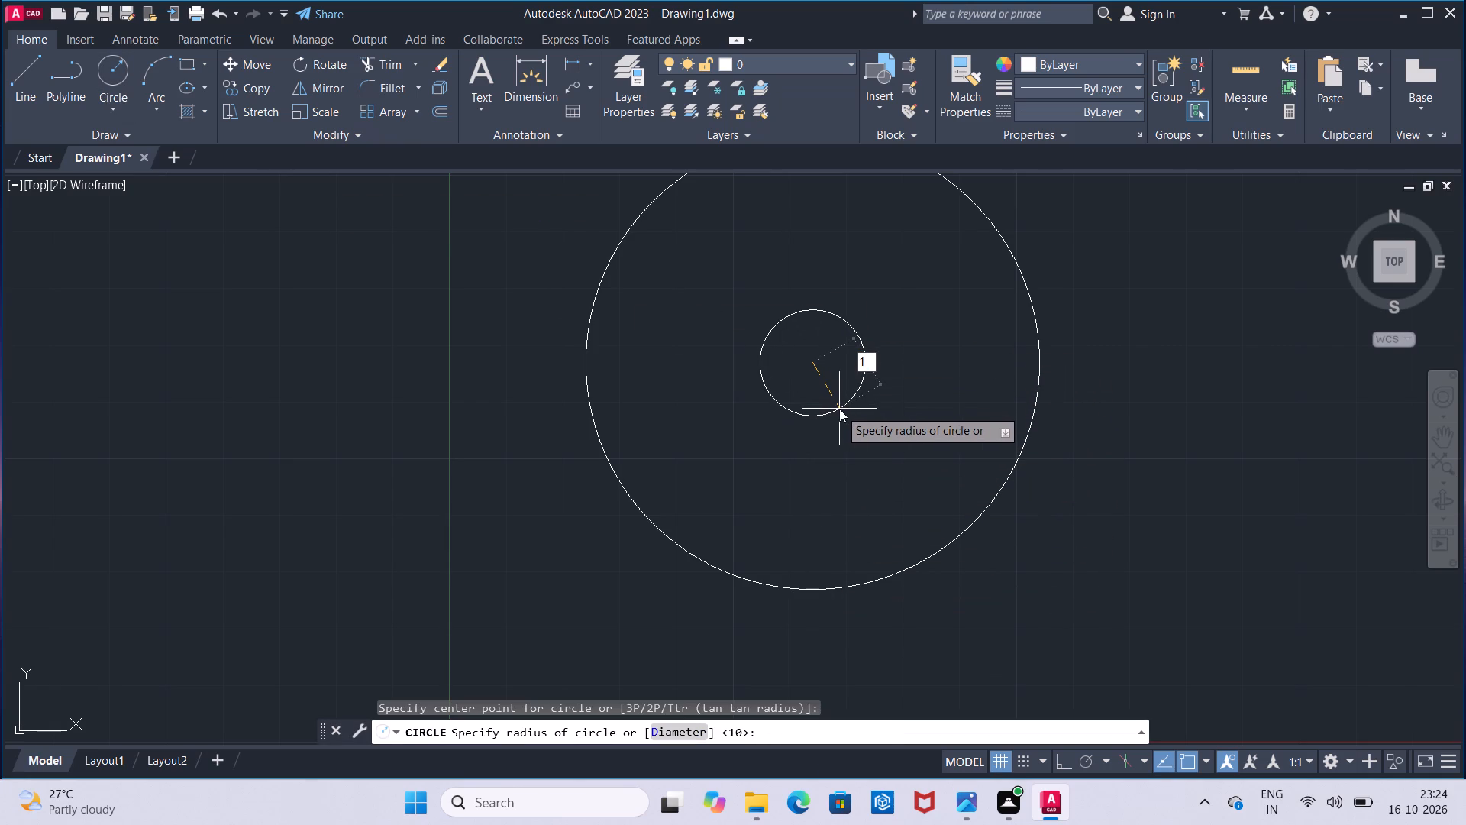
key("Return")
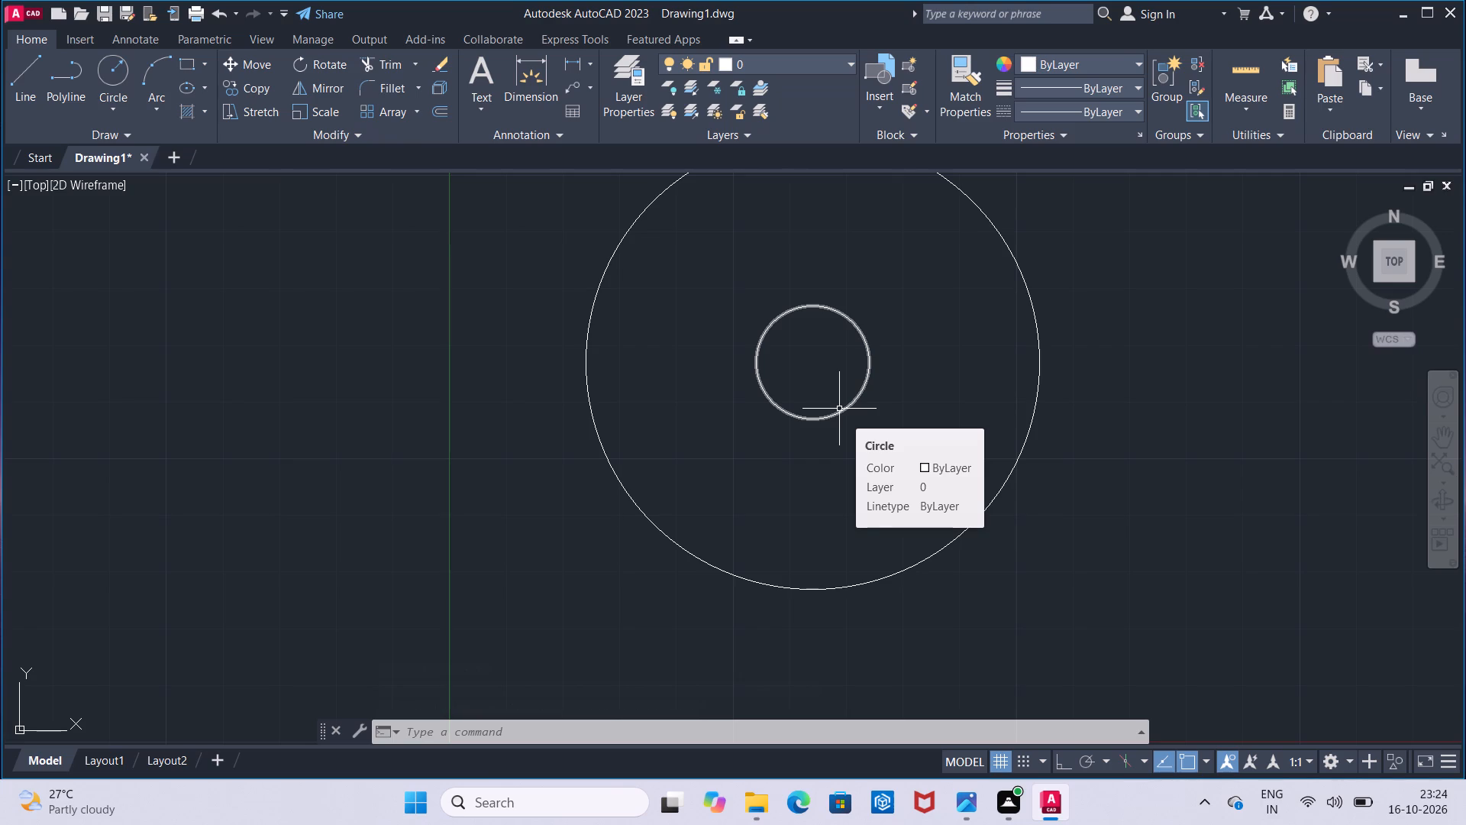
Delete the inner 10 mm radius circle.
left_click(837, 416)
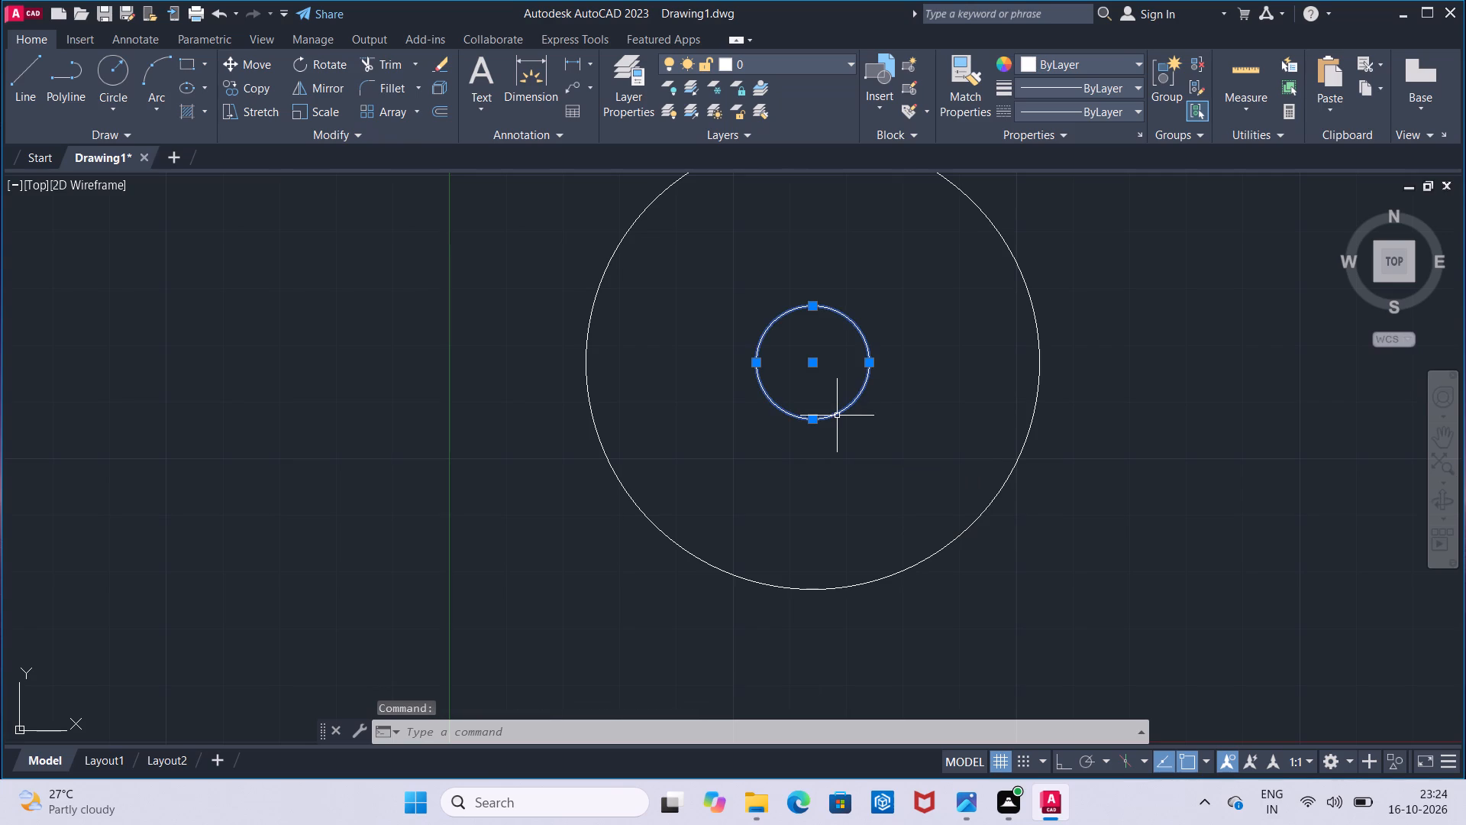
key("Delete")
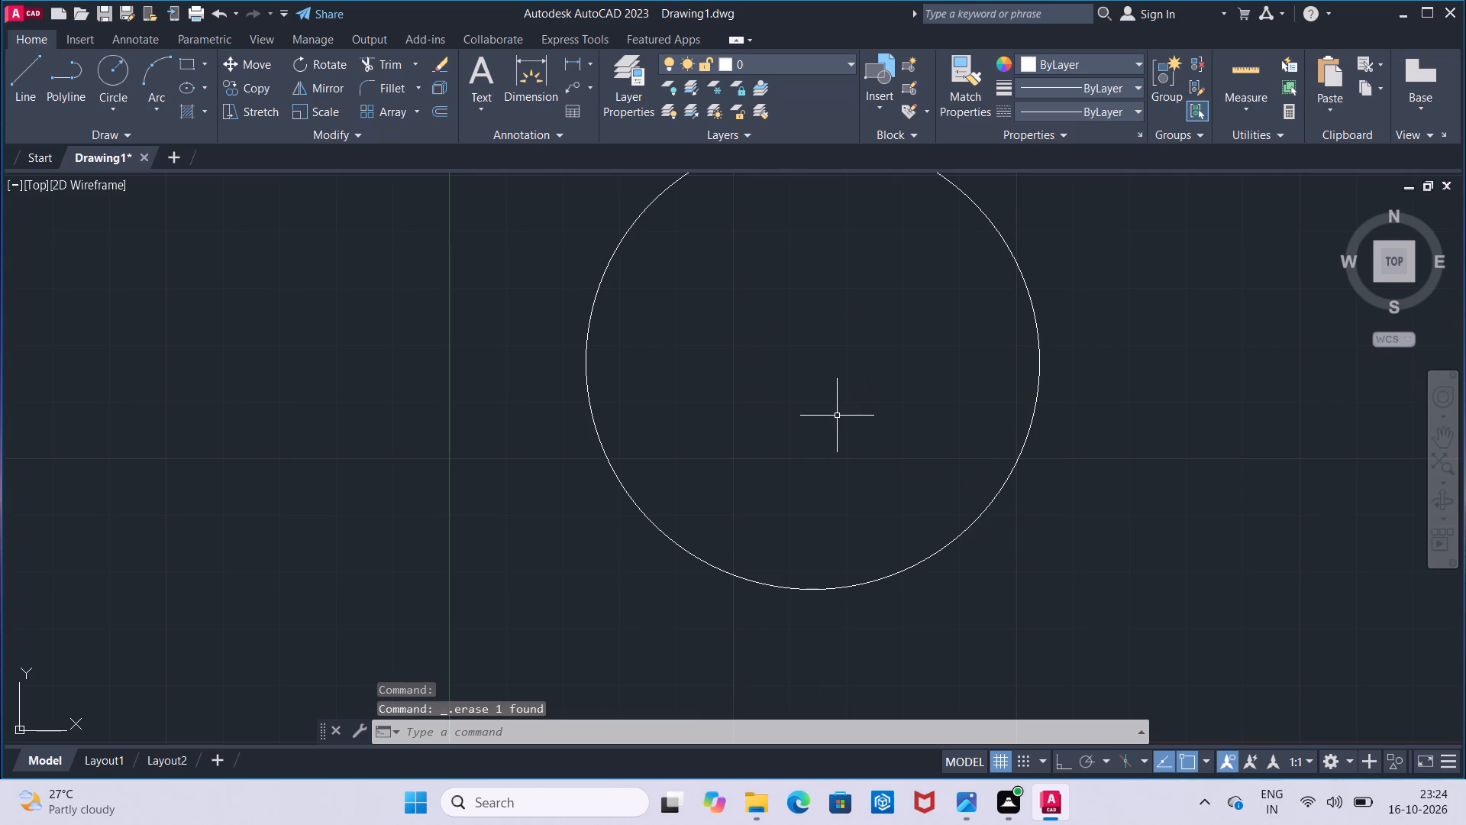
Draw a circle of radius 20 mm concentric with the 40 mm radius circle.
left_click(121, 79)
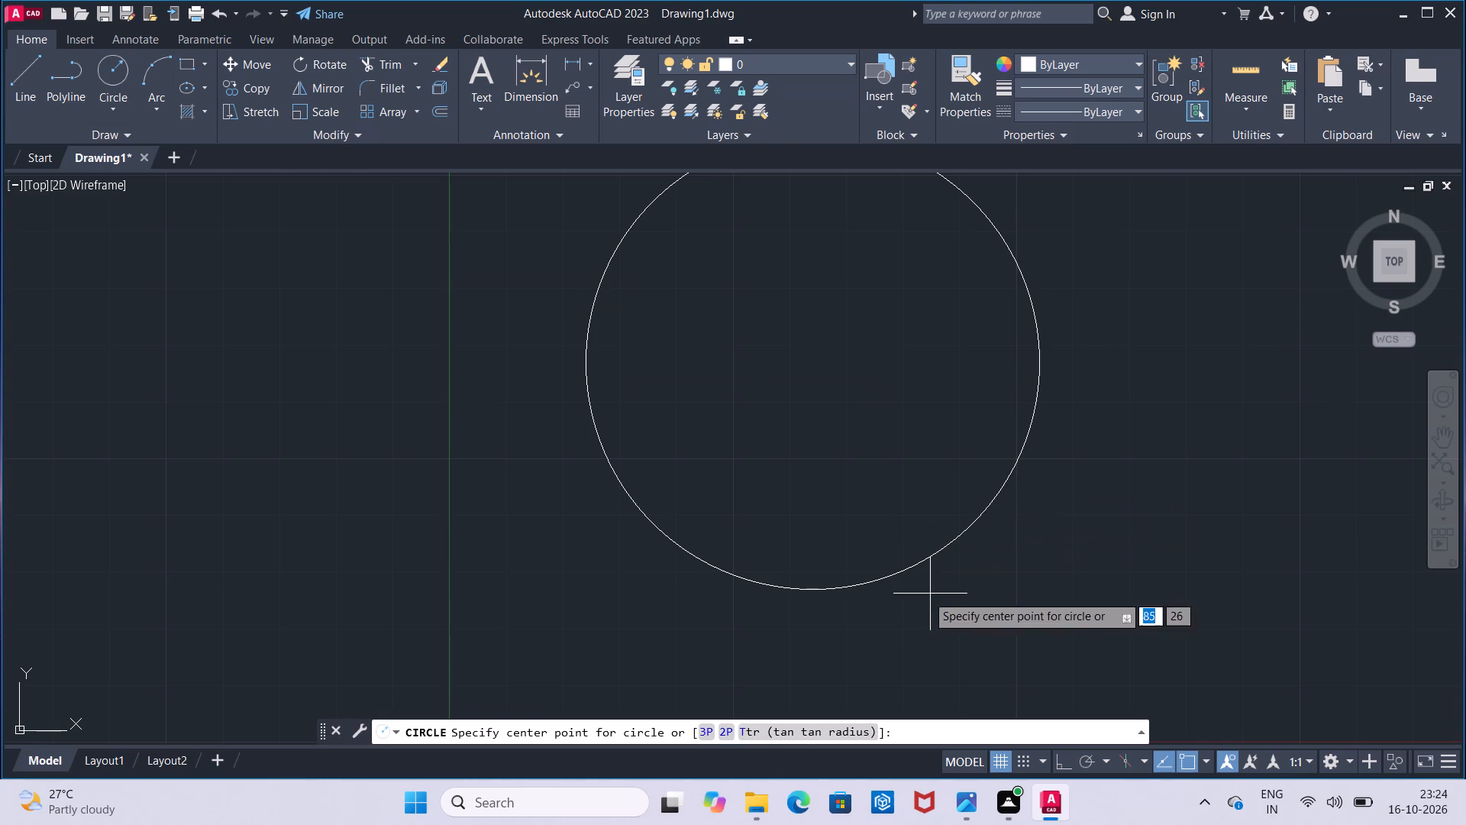
left_click(813, 366)
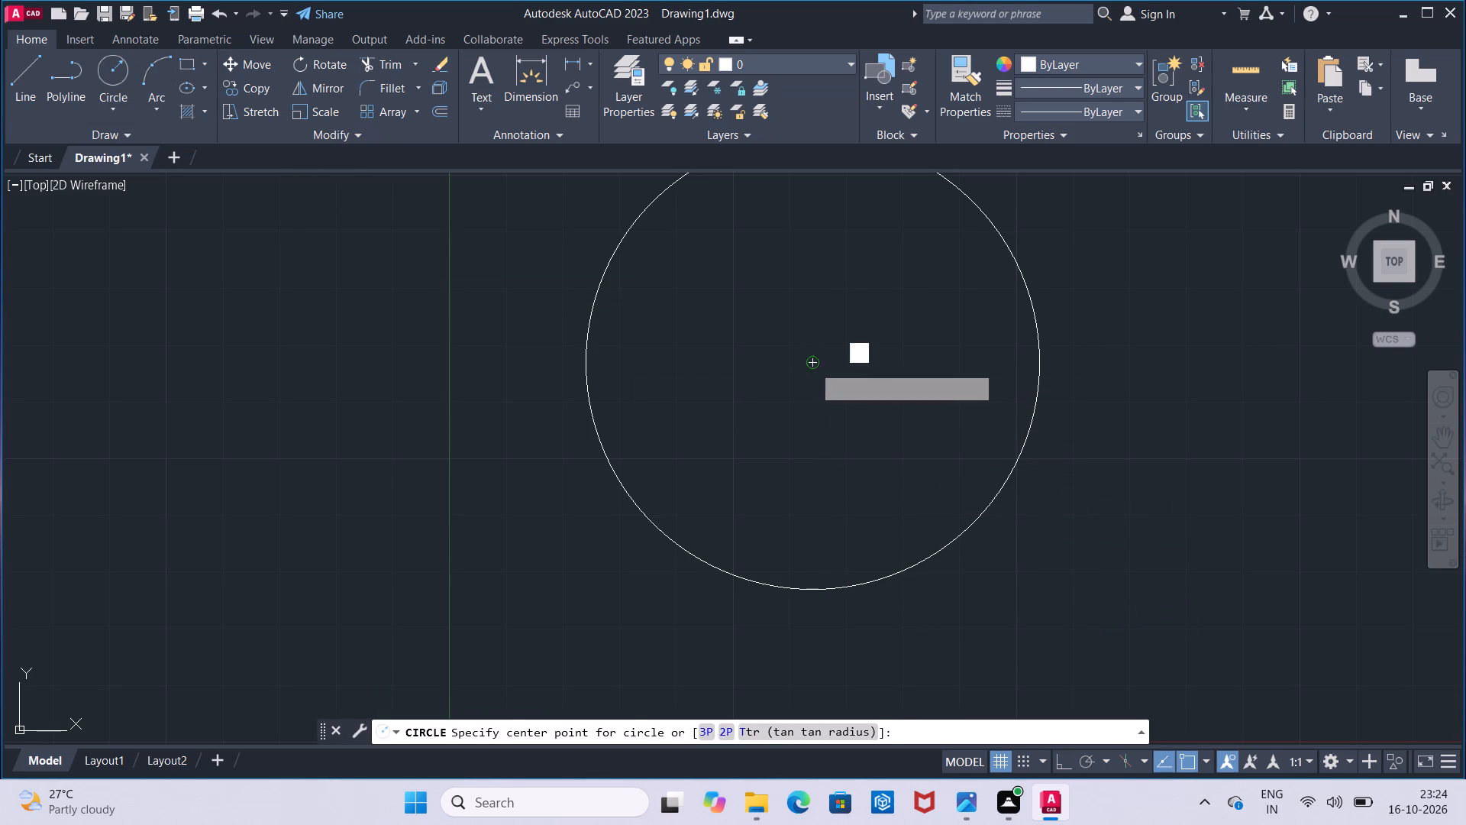
type("20")
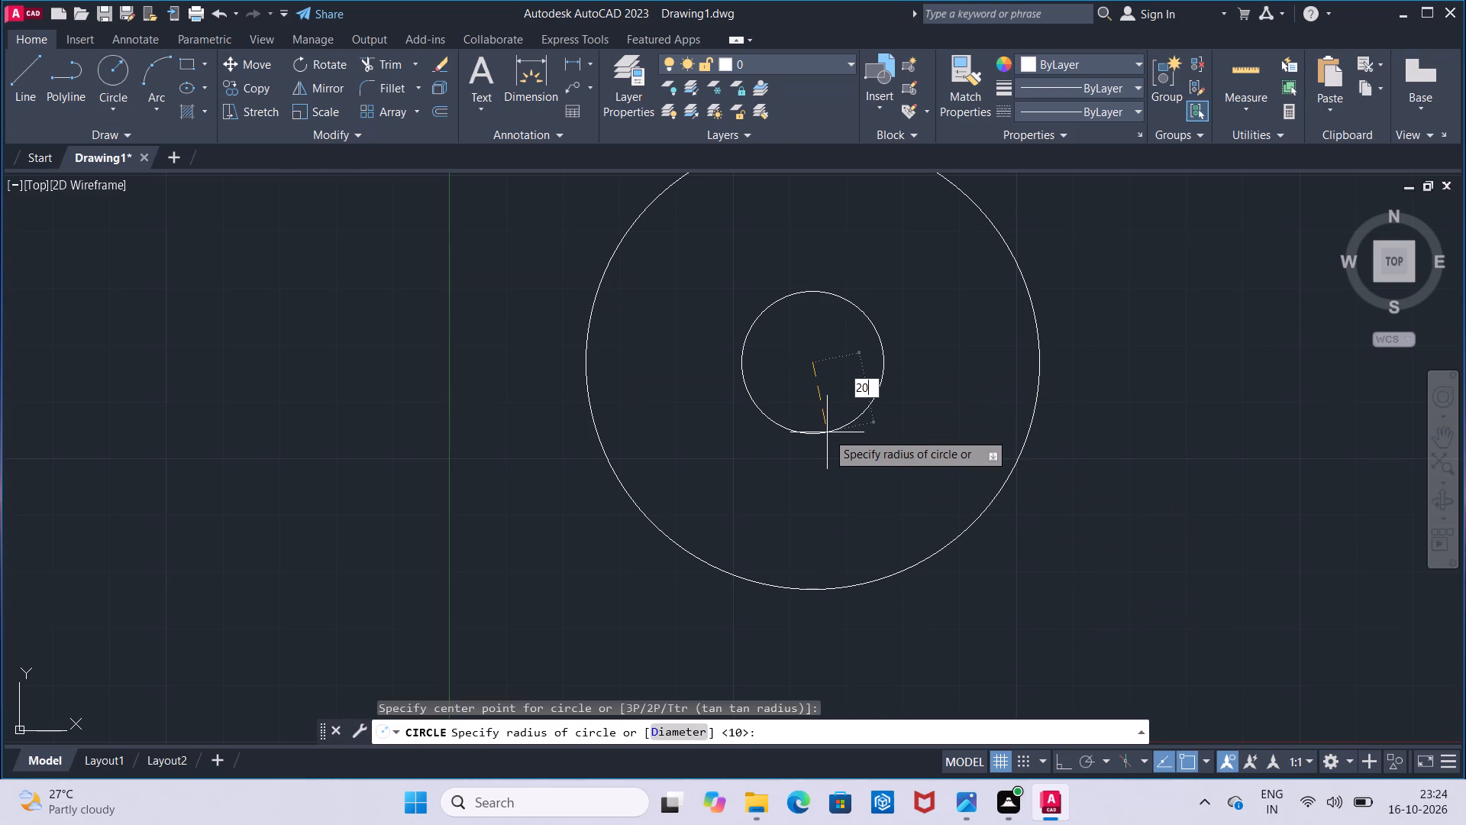
key("Return")
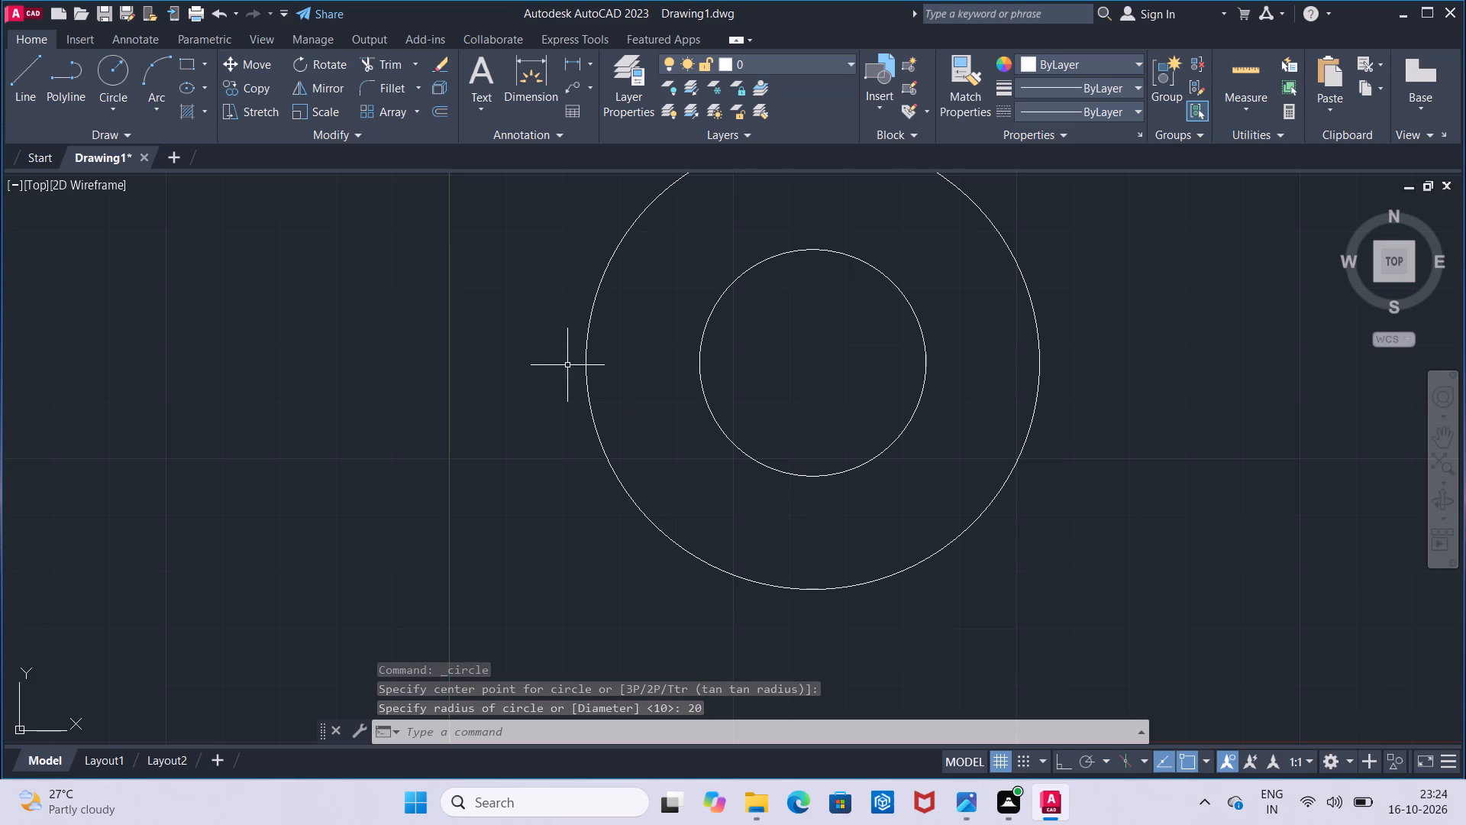
Load the CENTER linetype from acadiso.lin into the drawing.
left_click(1103, 108)
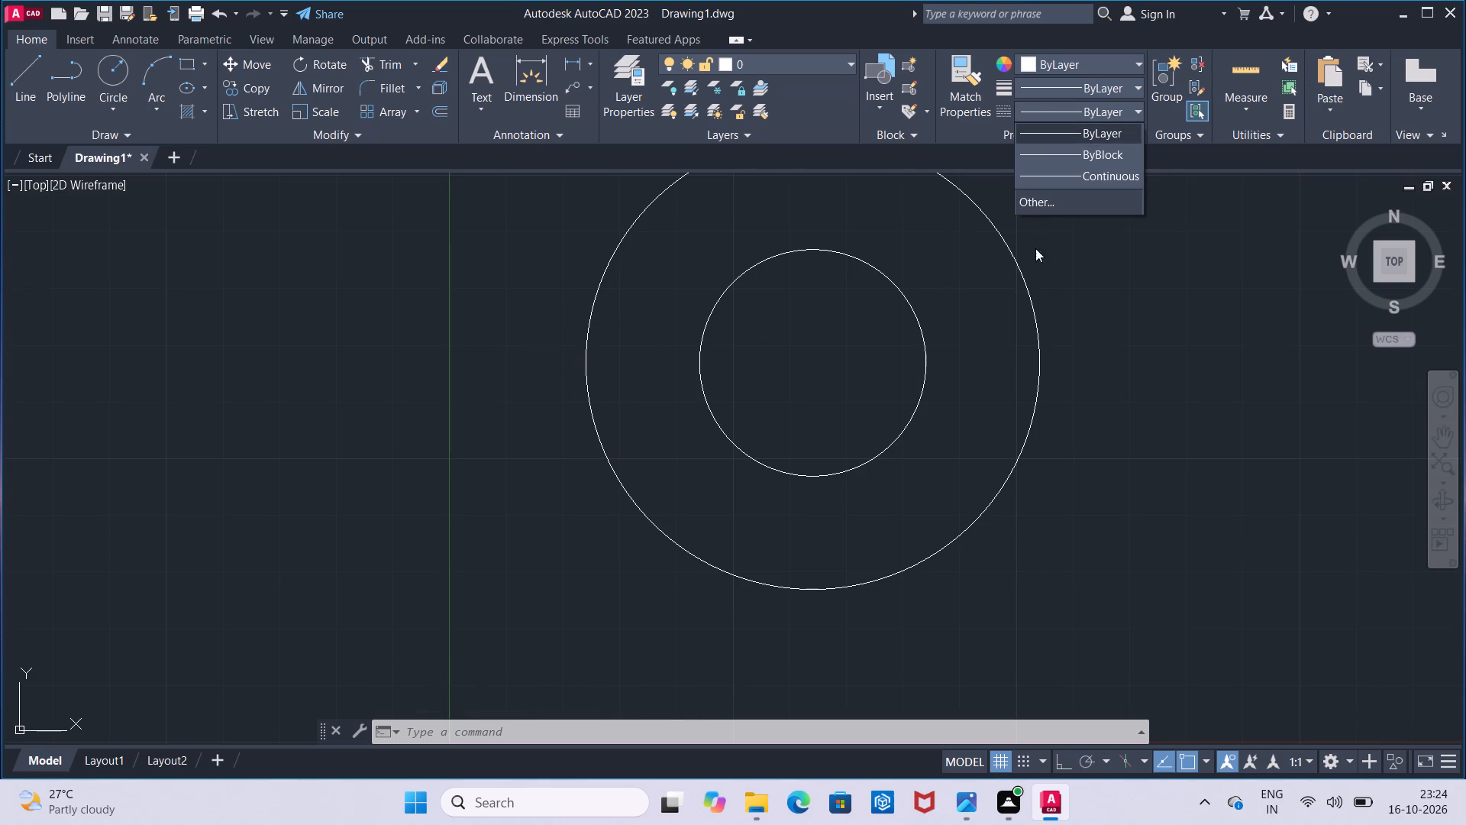
left_click(1062, 192)
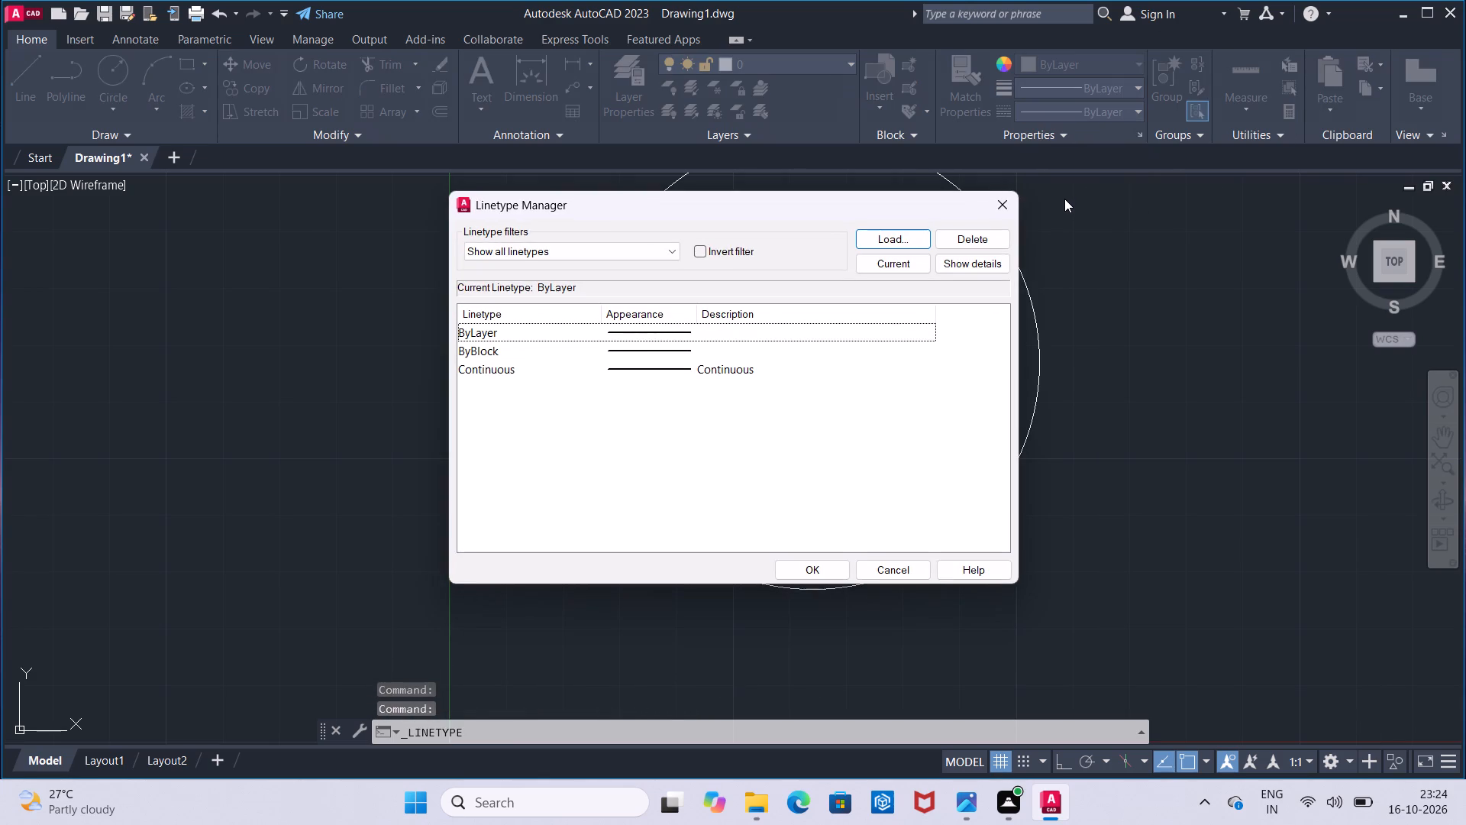
left_click(915, 243)
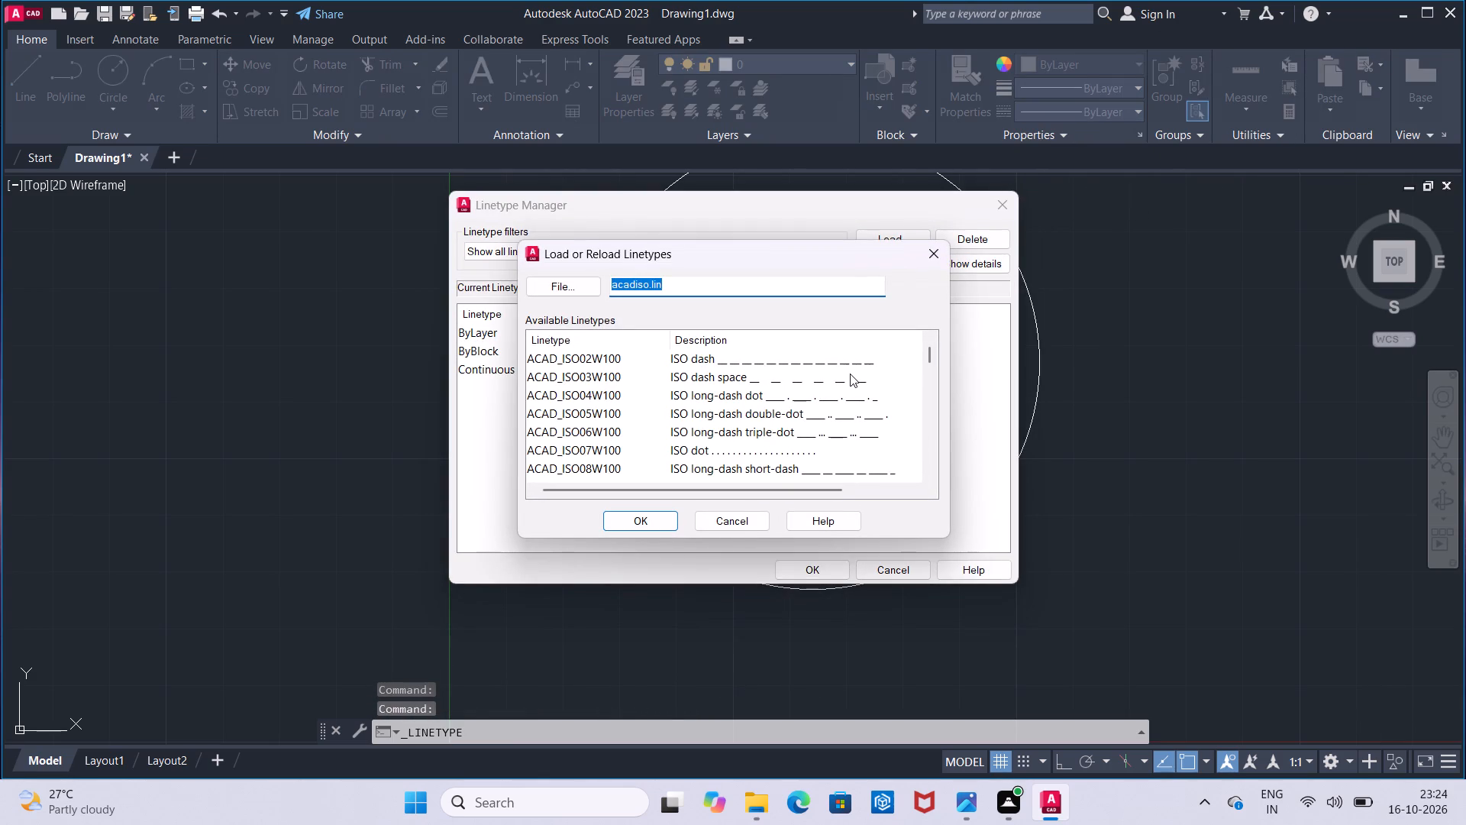
scroll(850, 374, "down", 4)
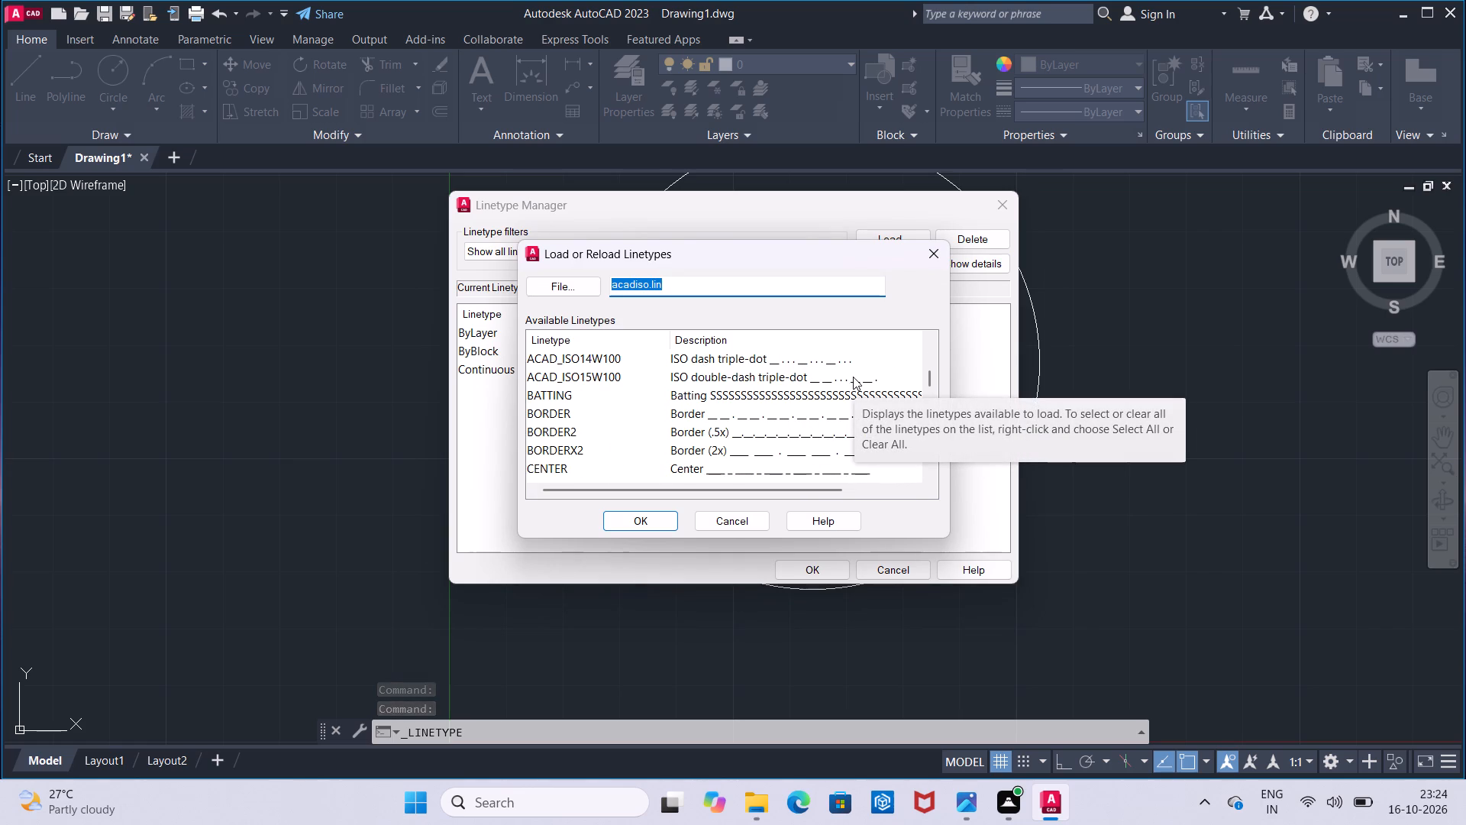
left_click(749, 467)
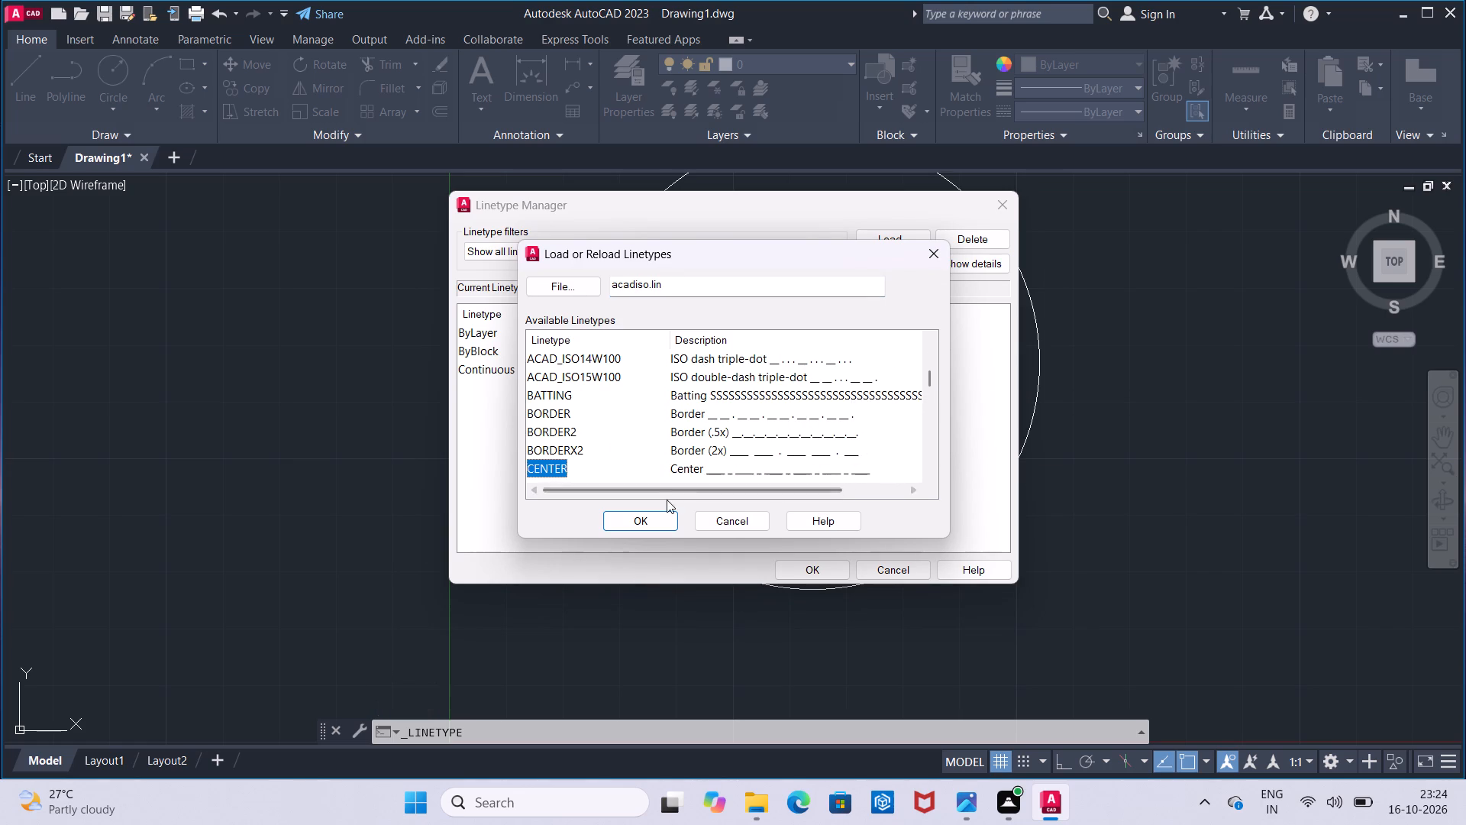
left_click(660, 516)
left_click(836, 577)
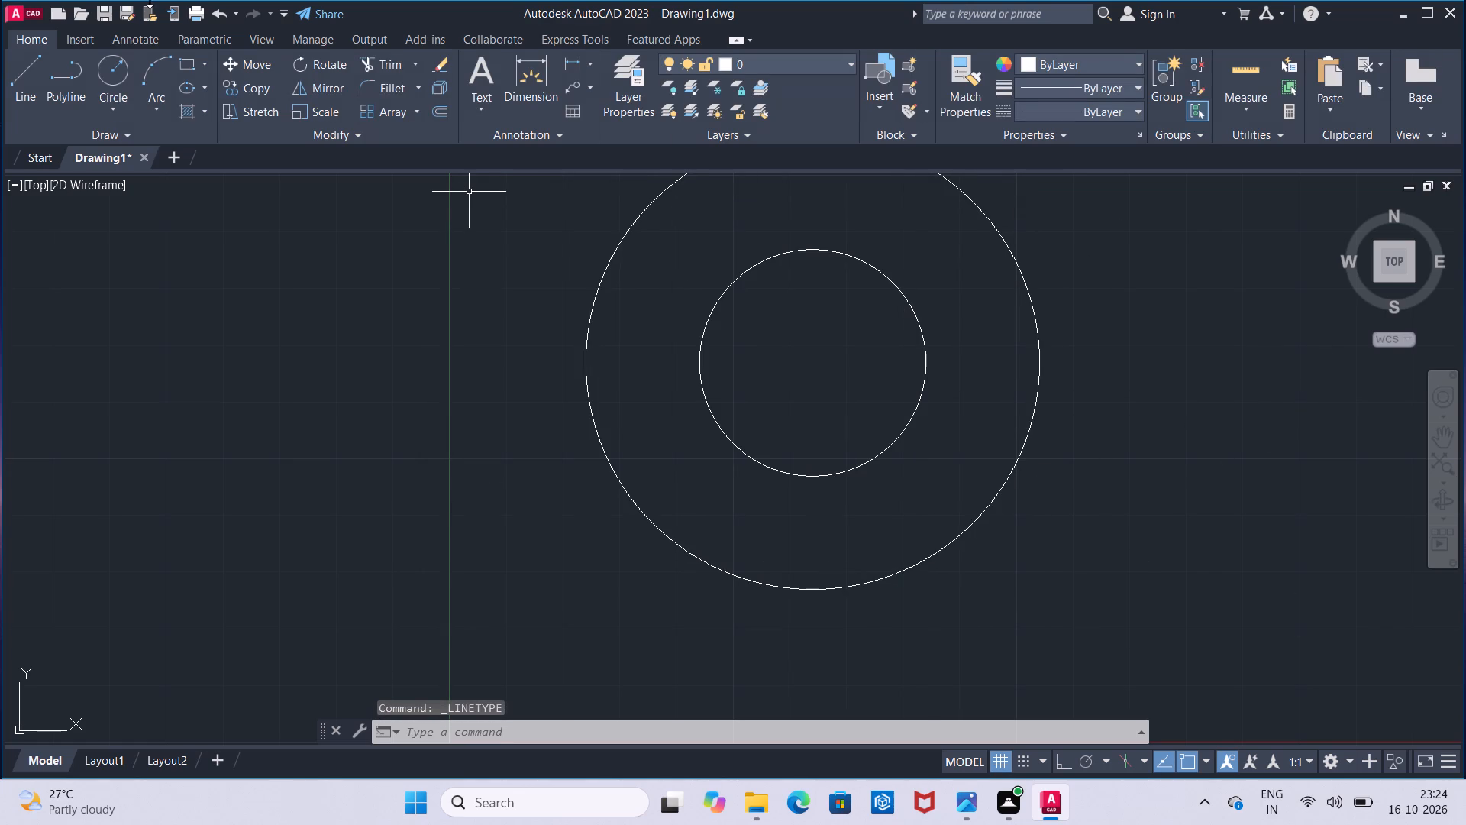
Draw a circle of radius 30 mm concentric with the other two, with CENTER set as the current linetype.
left_click(110, 75)
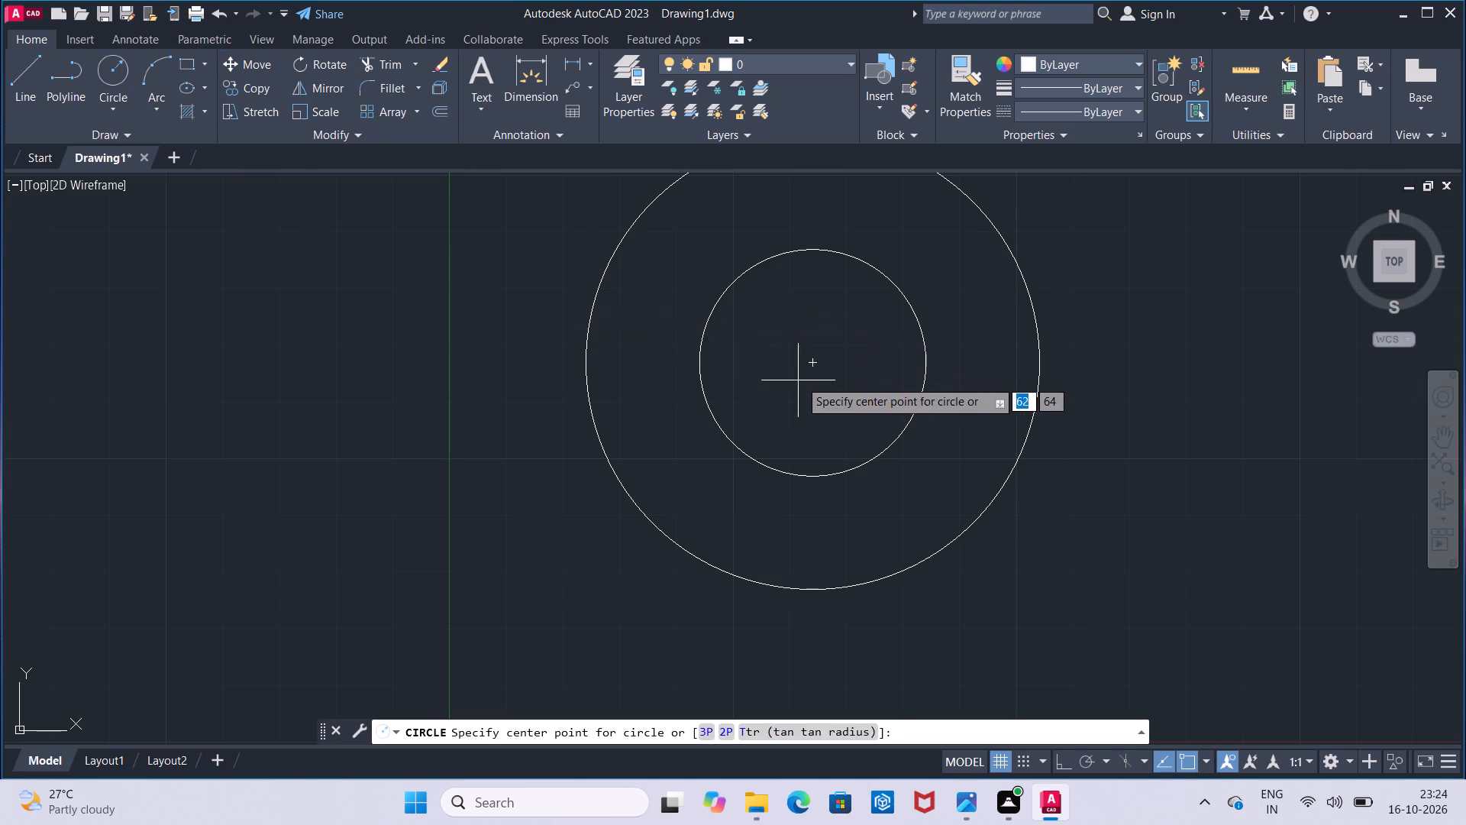
left_click(815, 368)
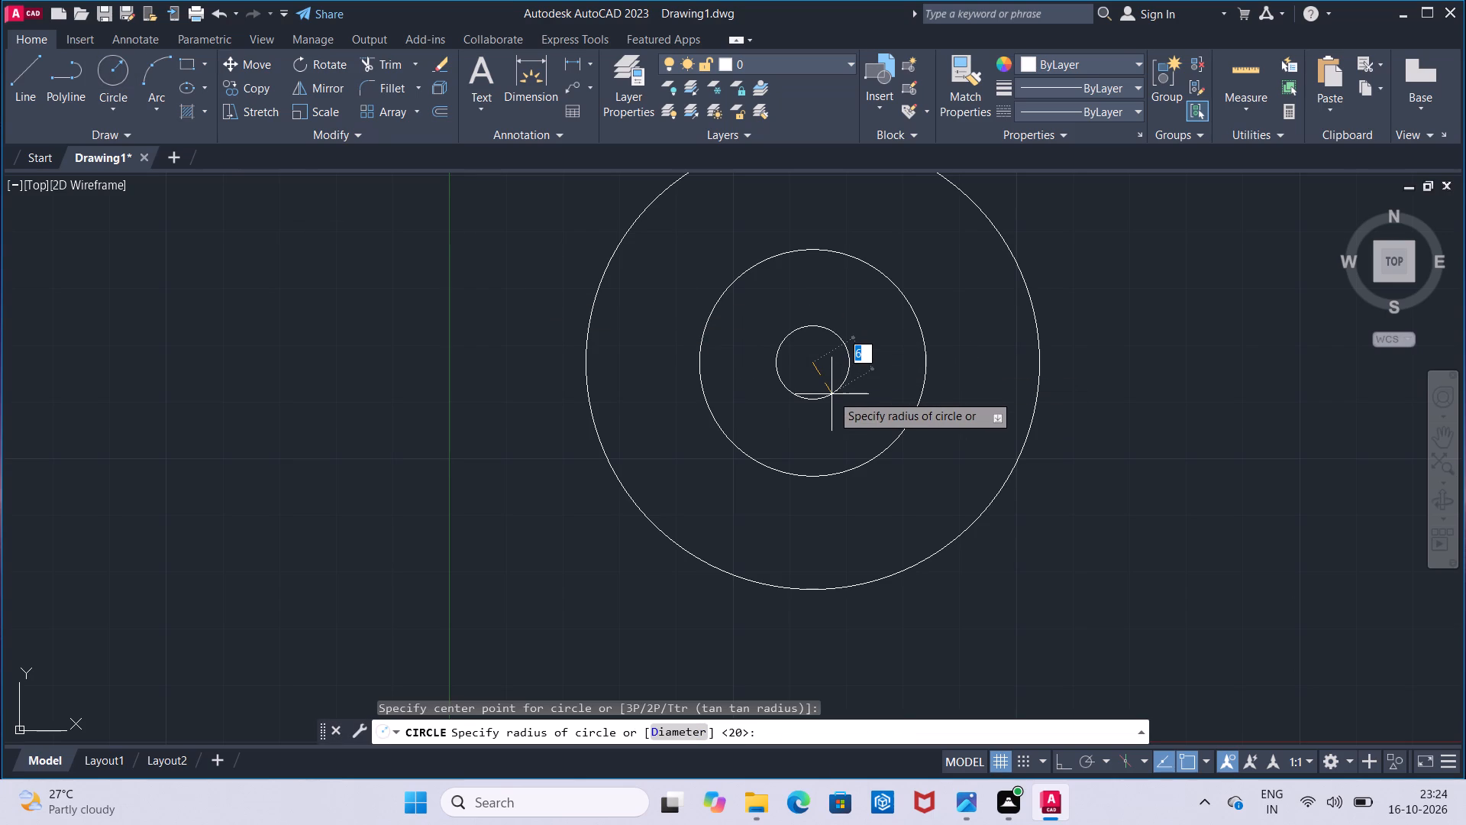
left_click(1056, 104)
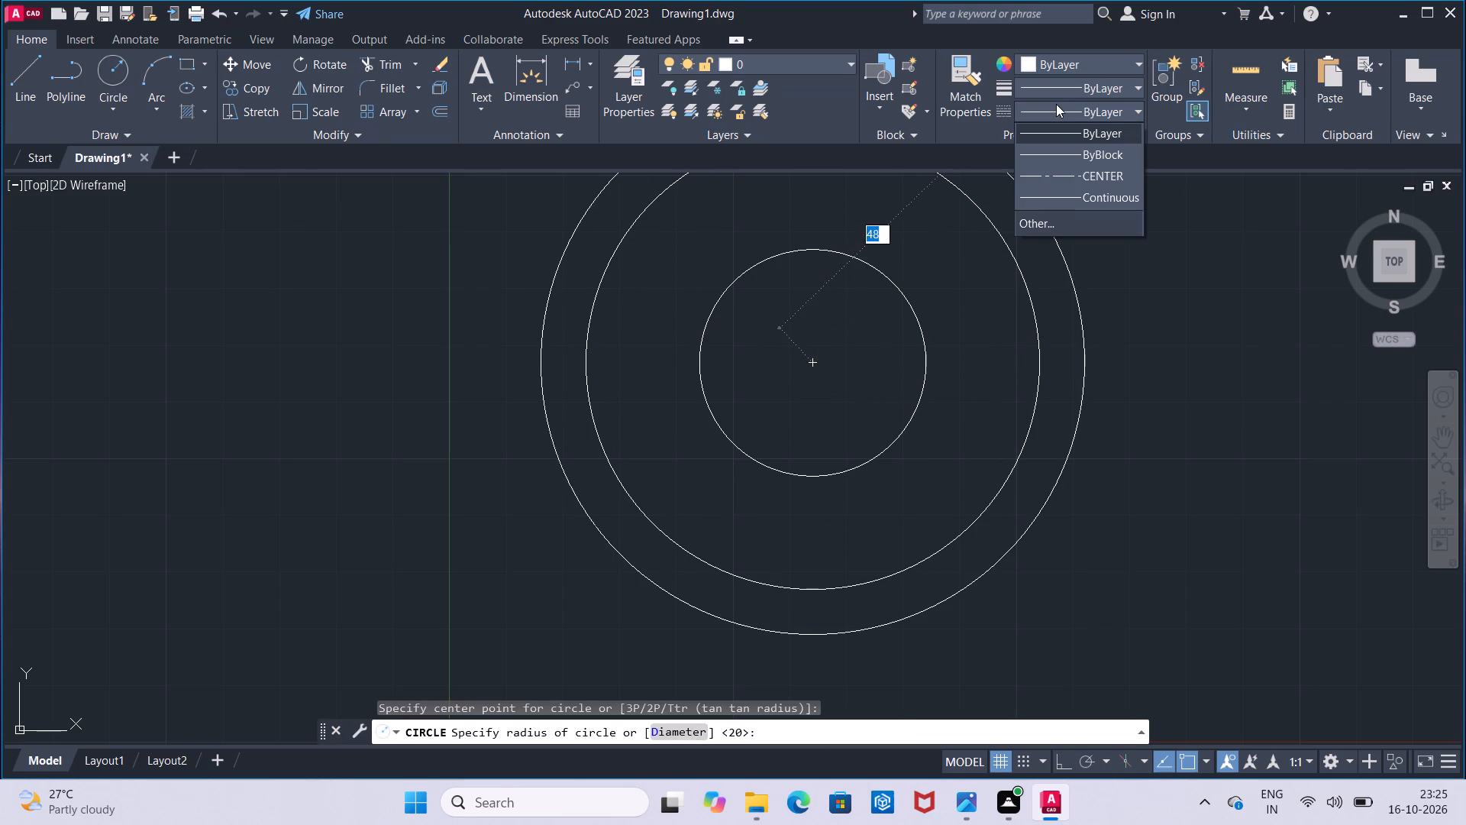
left_click(1070, 170)
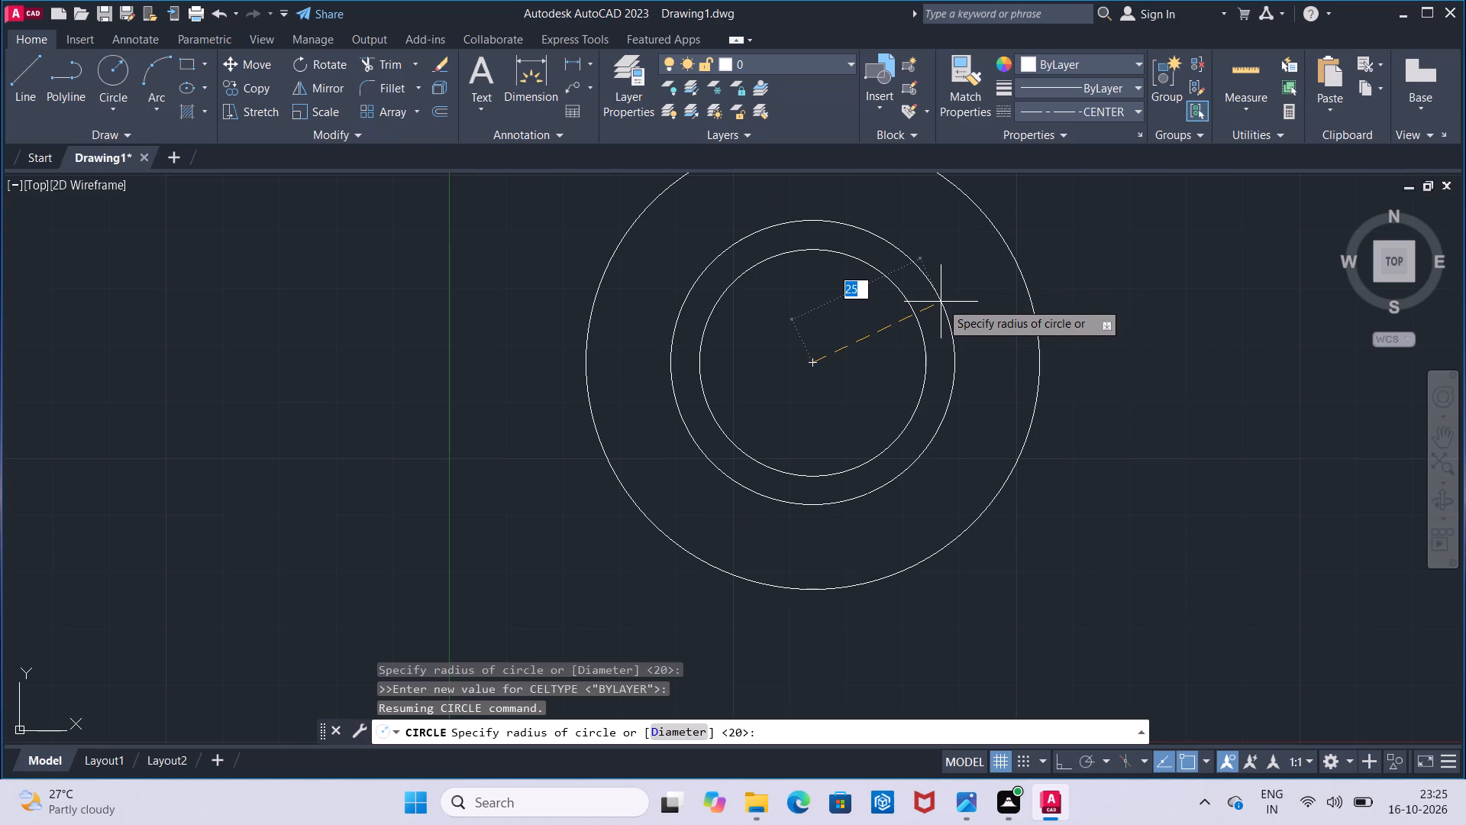
key("3")
key("0")
key("Return")
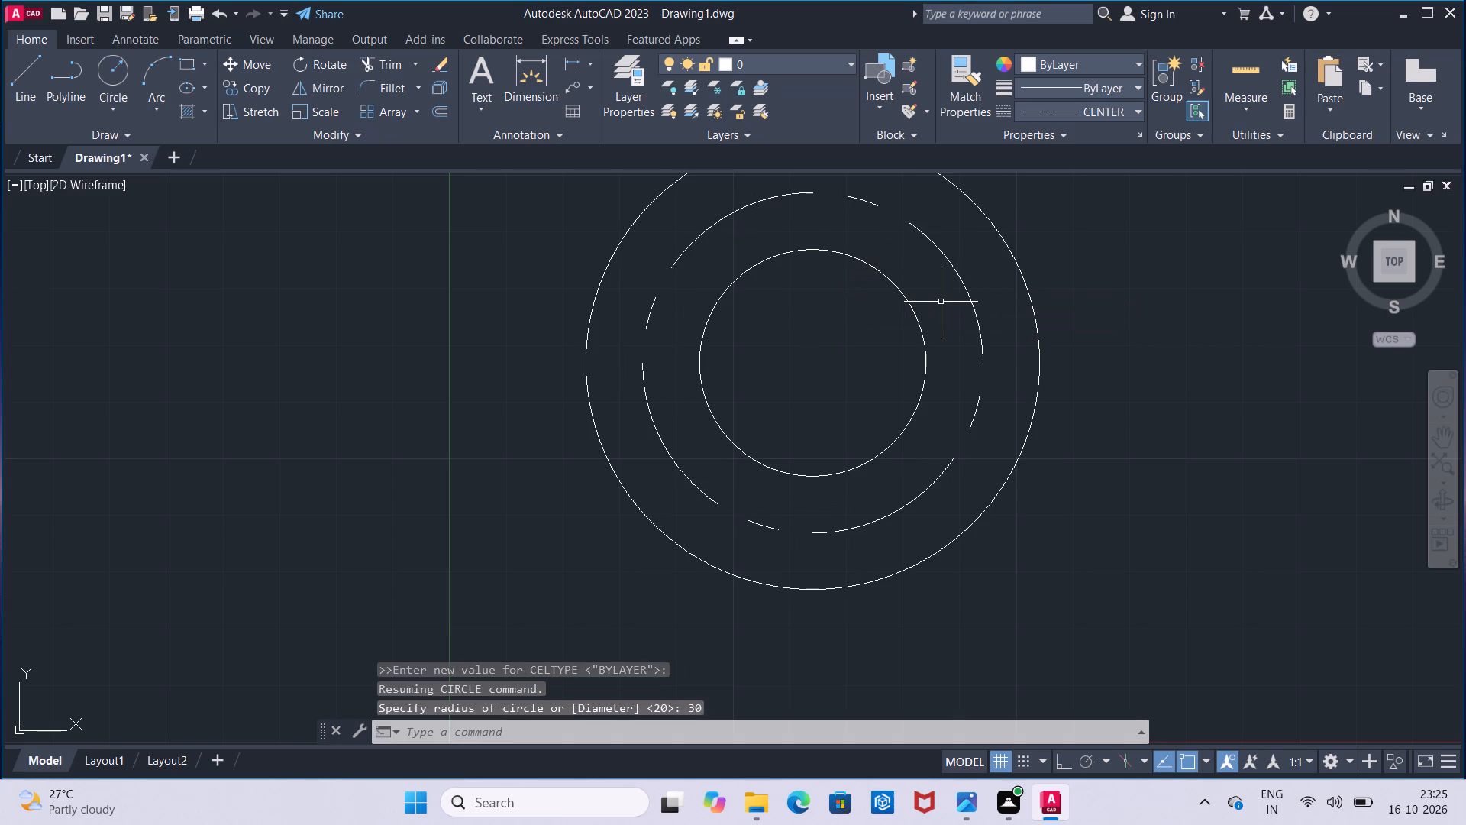
key("Escape")
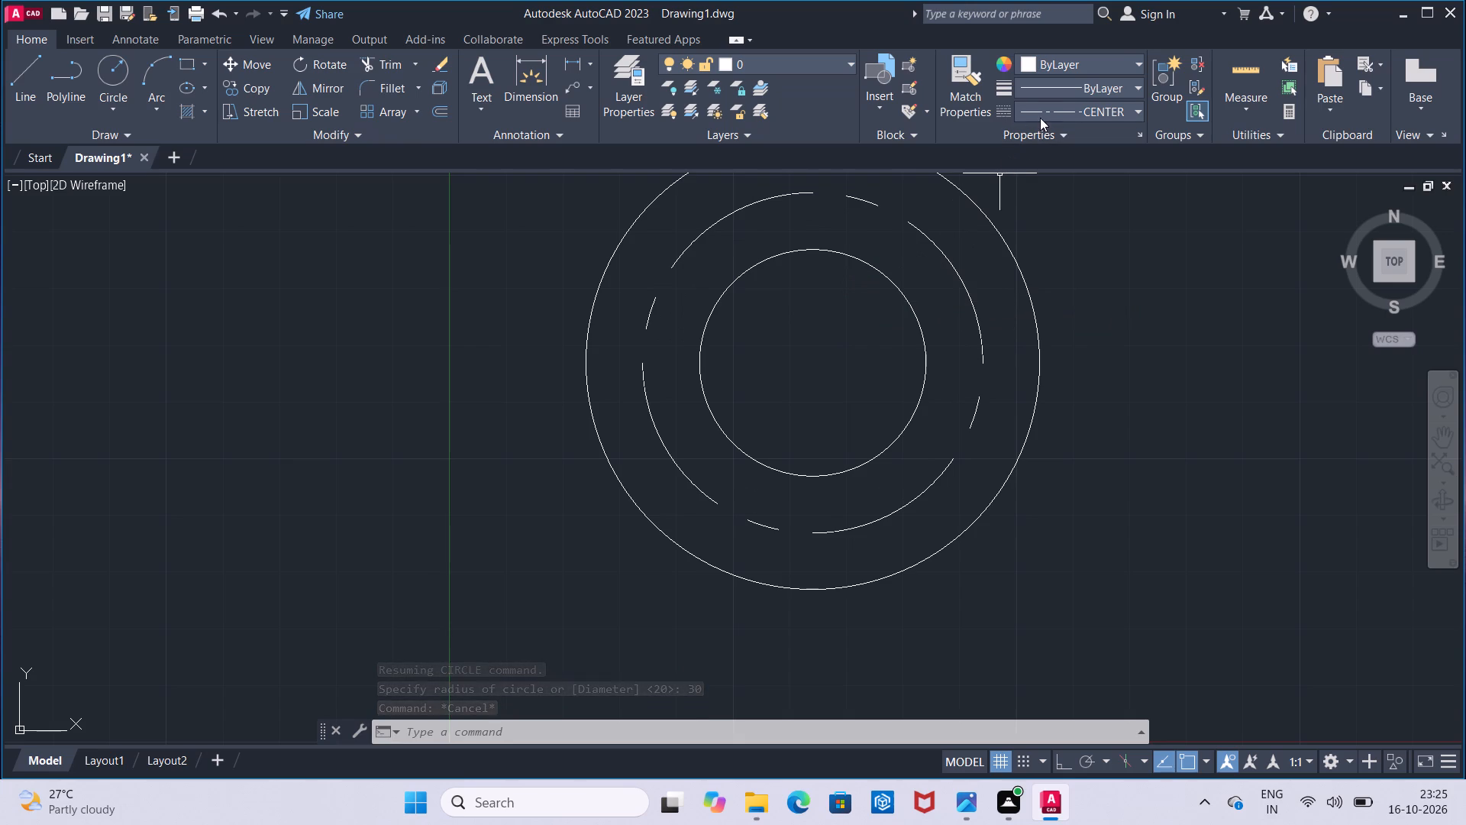
Draw a horizontal centre line from the circles' common centre to the left quadrant of the 40 mm radius circle.
left_click(27, 101)
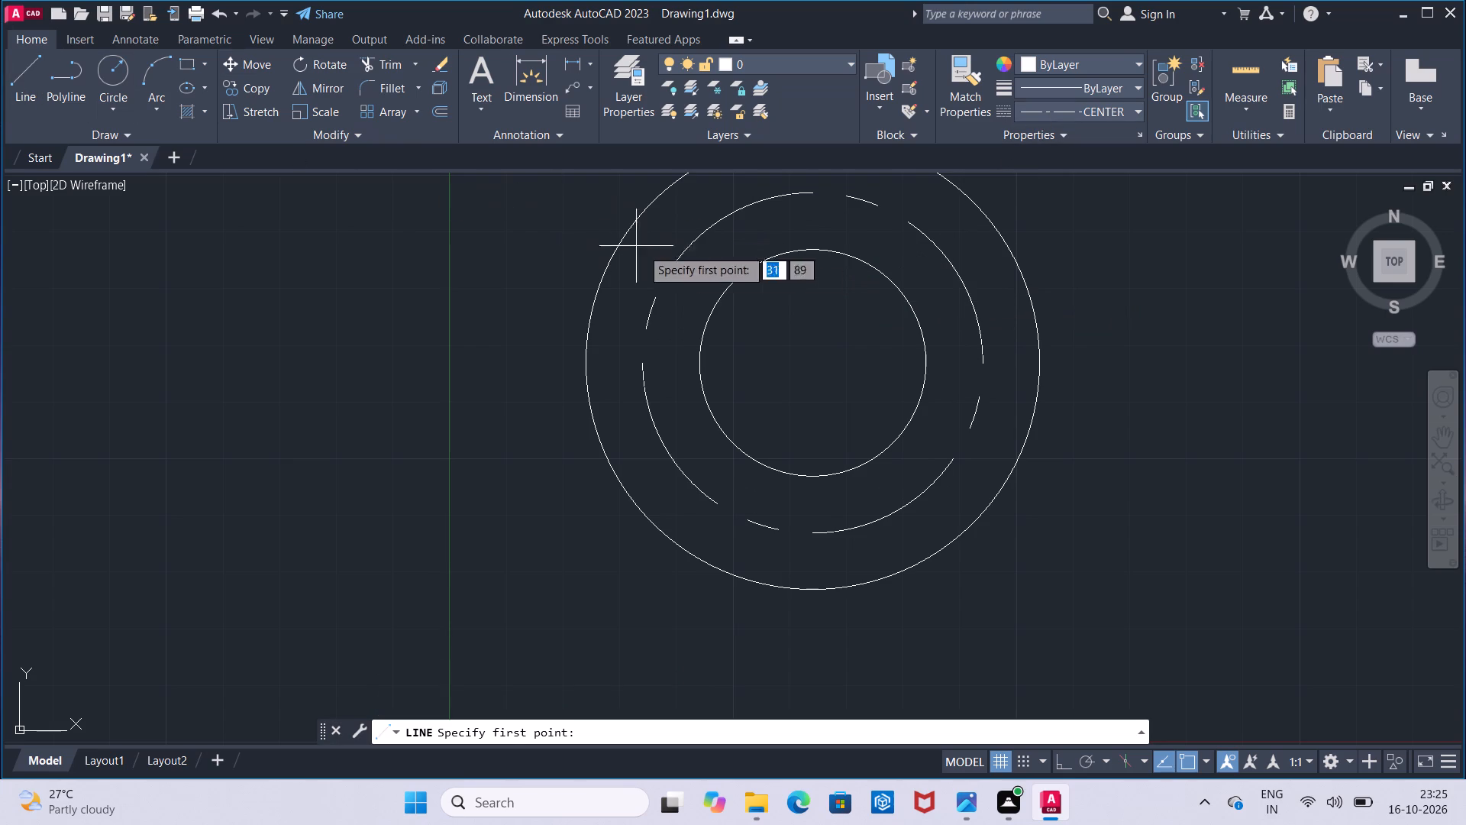
left_click(822, 365)
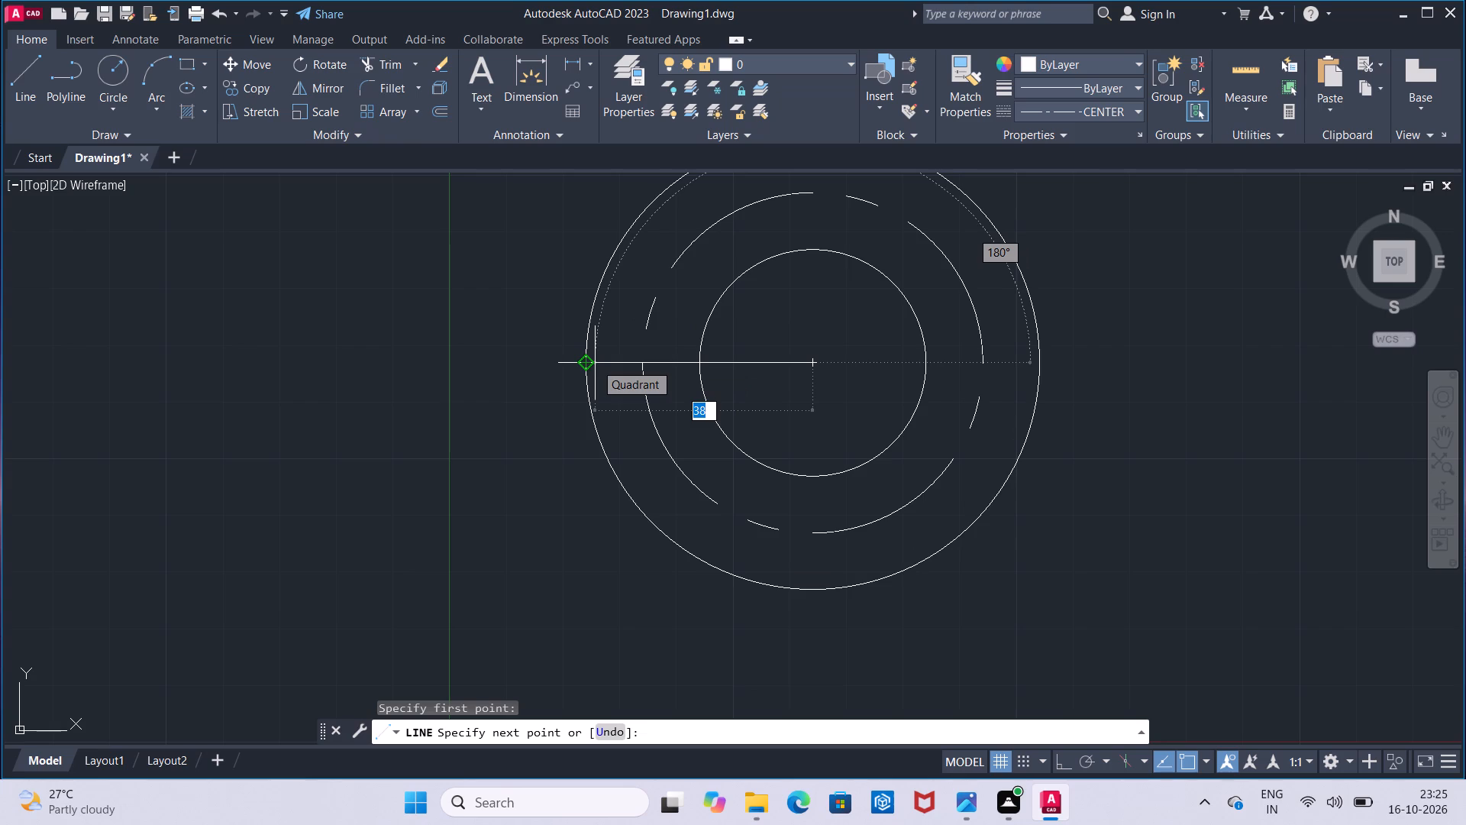
left_click(591, 364)
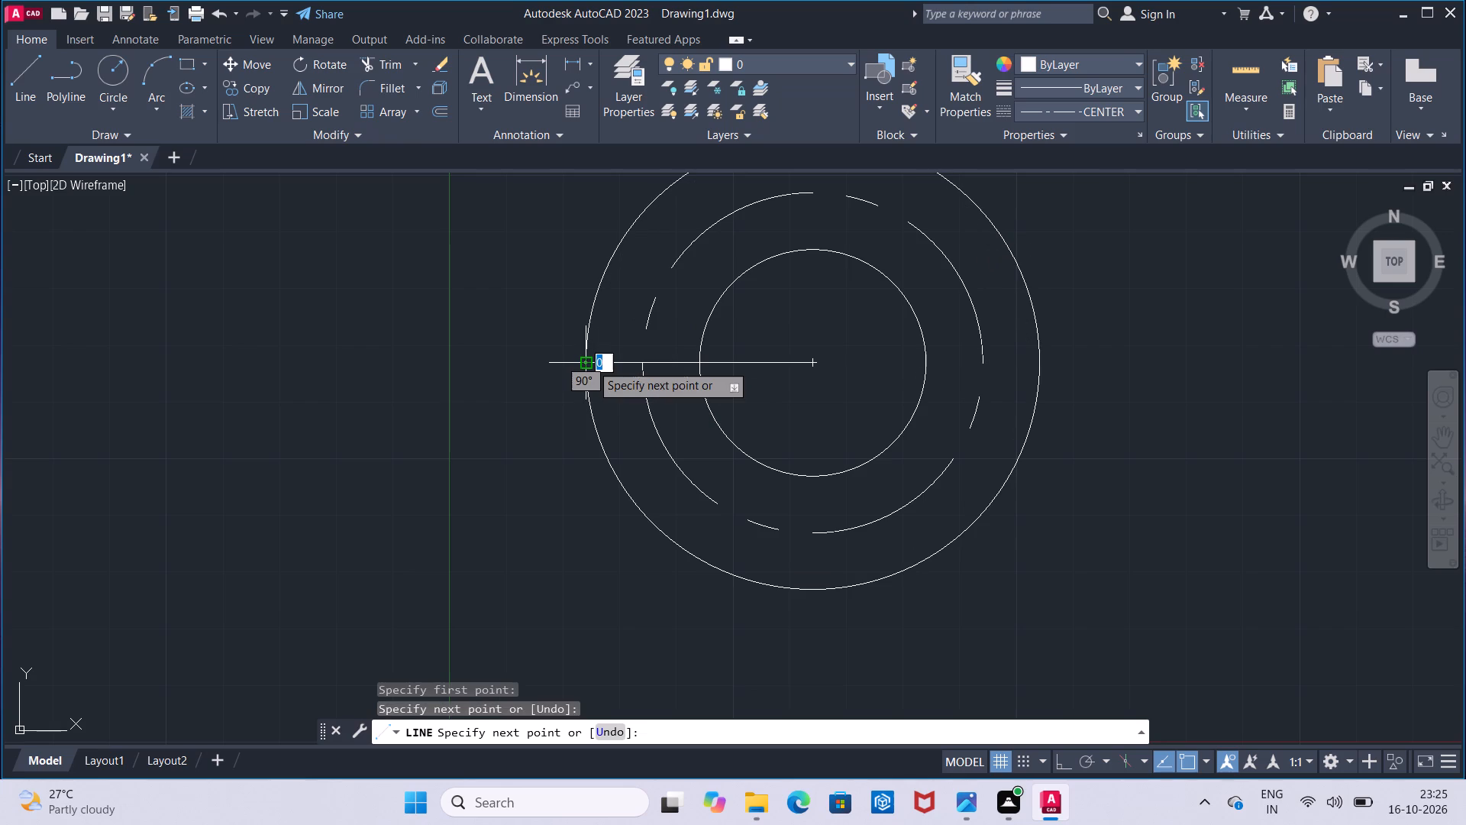
key("Escape")
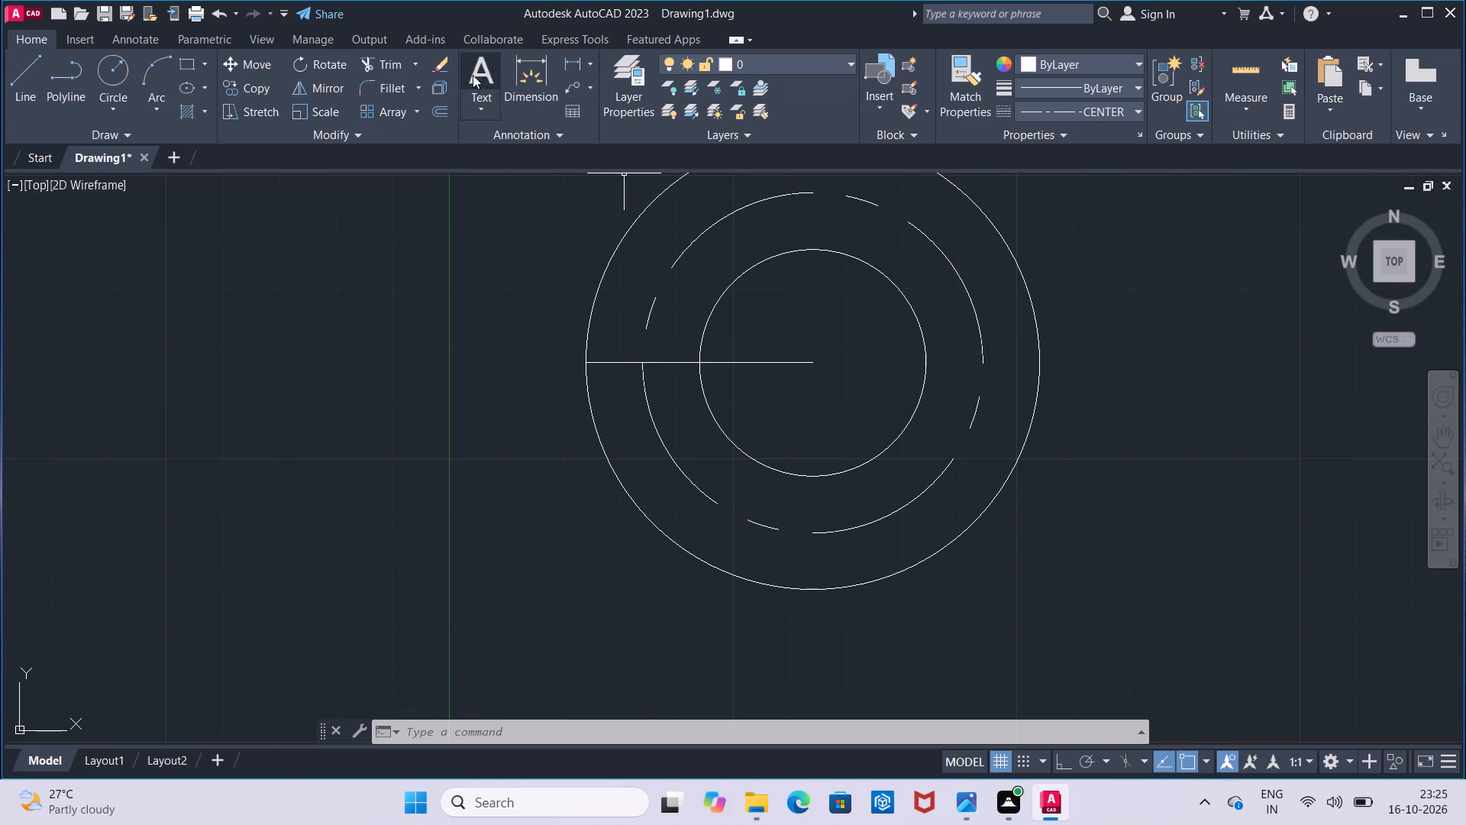
Extend the horizontal centre line through the centre to the right side of the 40 mm radius circle.
left_click(419, 63)
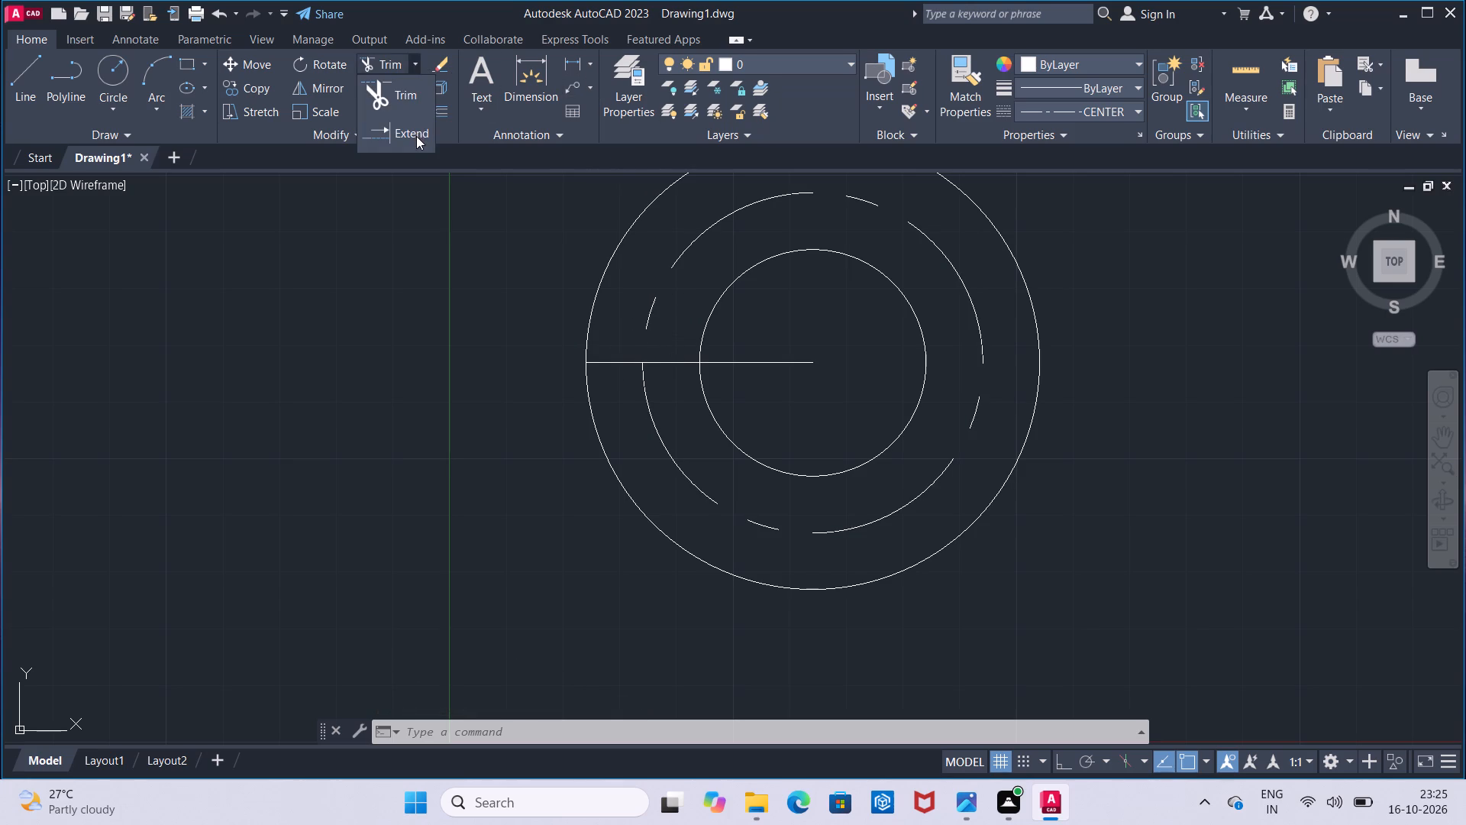
left_click(416, 136)
left_click(785, 365)
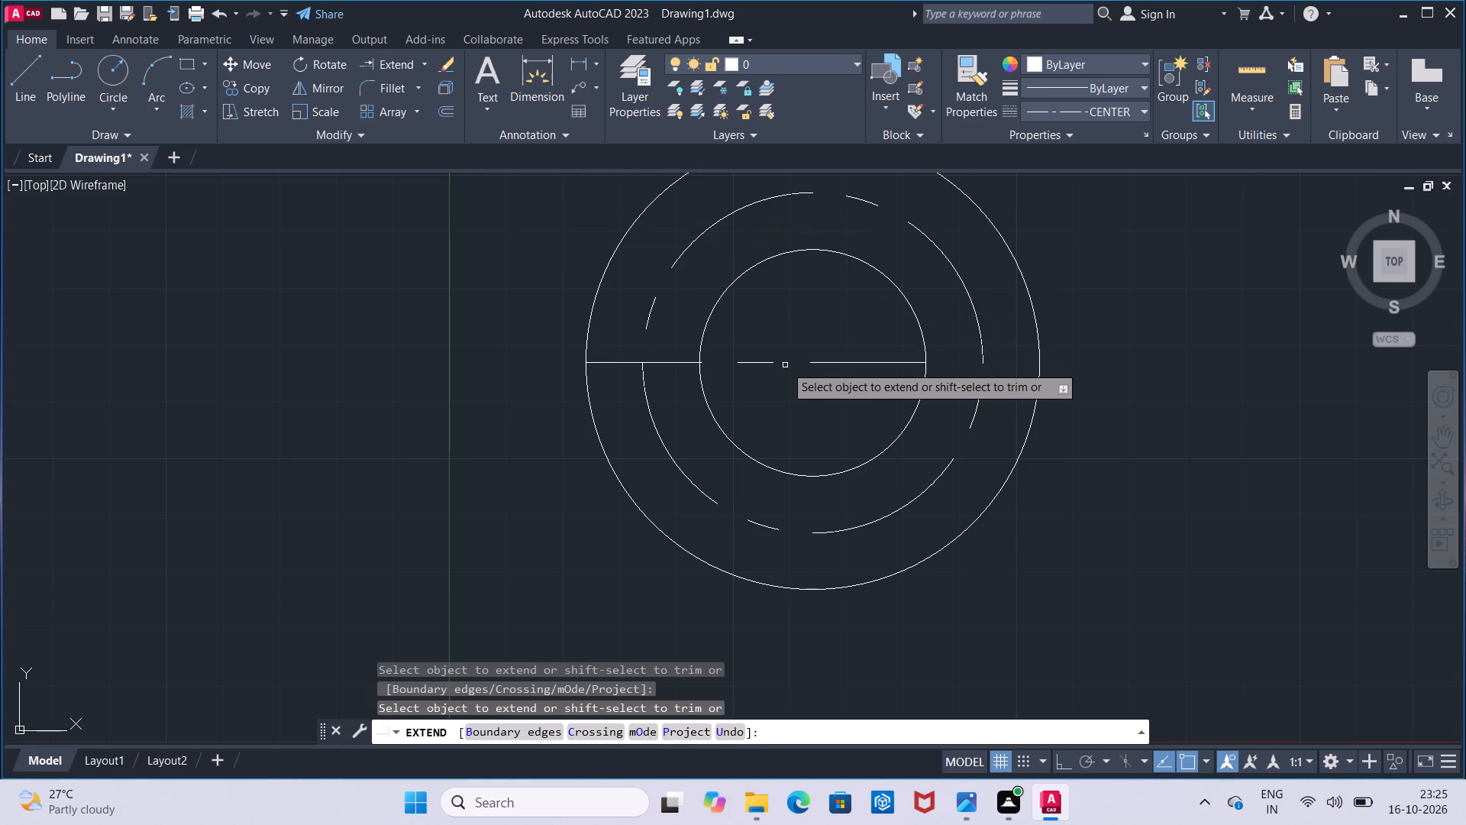
left_click(828, 363)
left_click(876, 364)
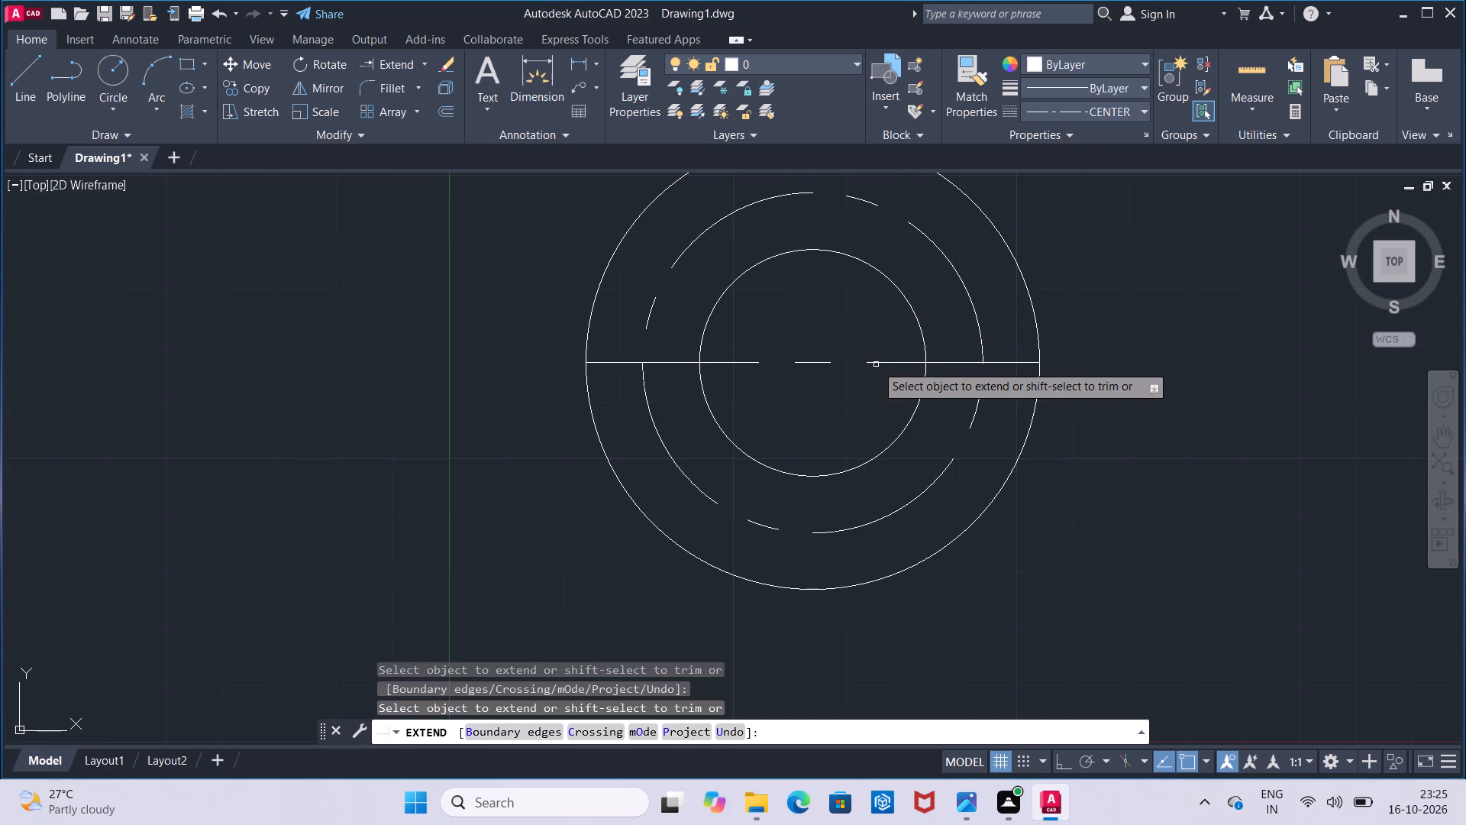
key("Escape")
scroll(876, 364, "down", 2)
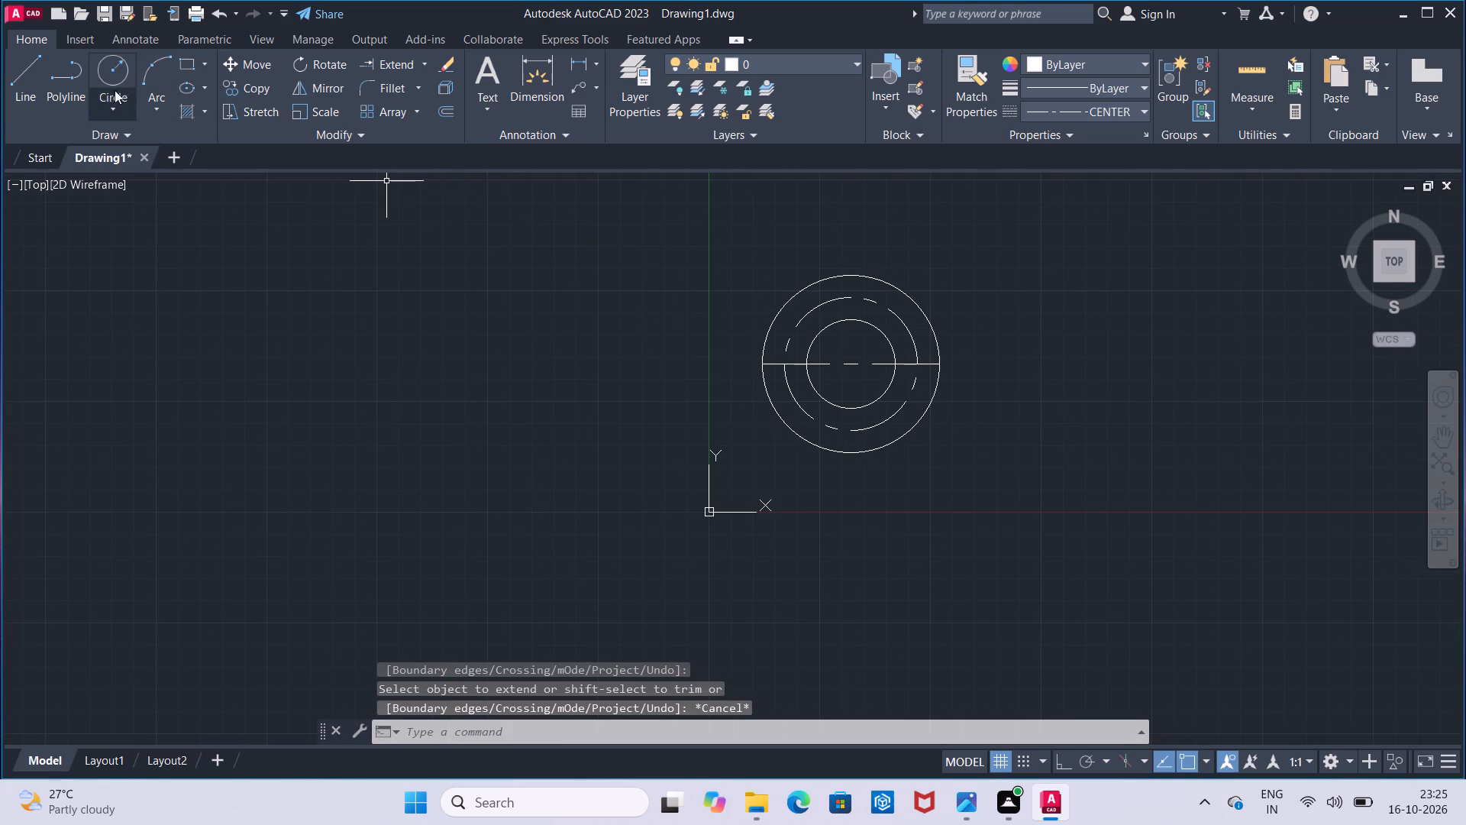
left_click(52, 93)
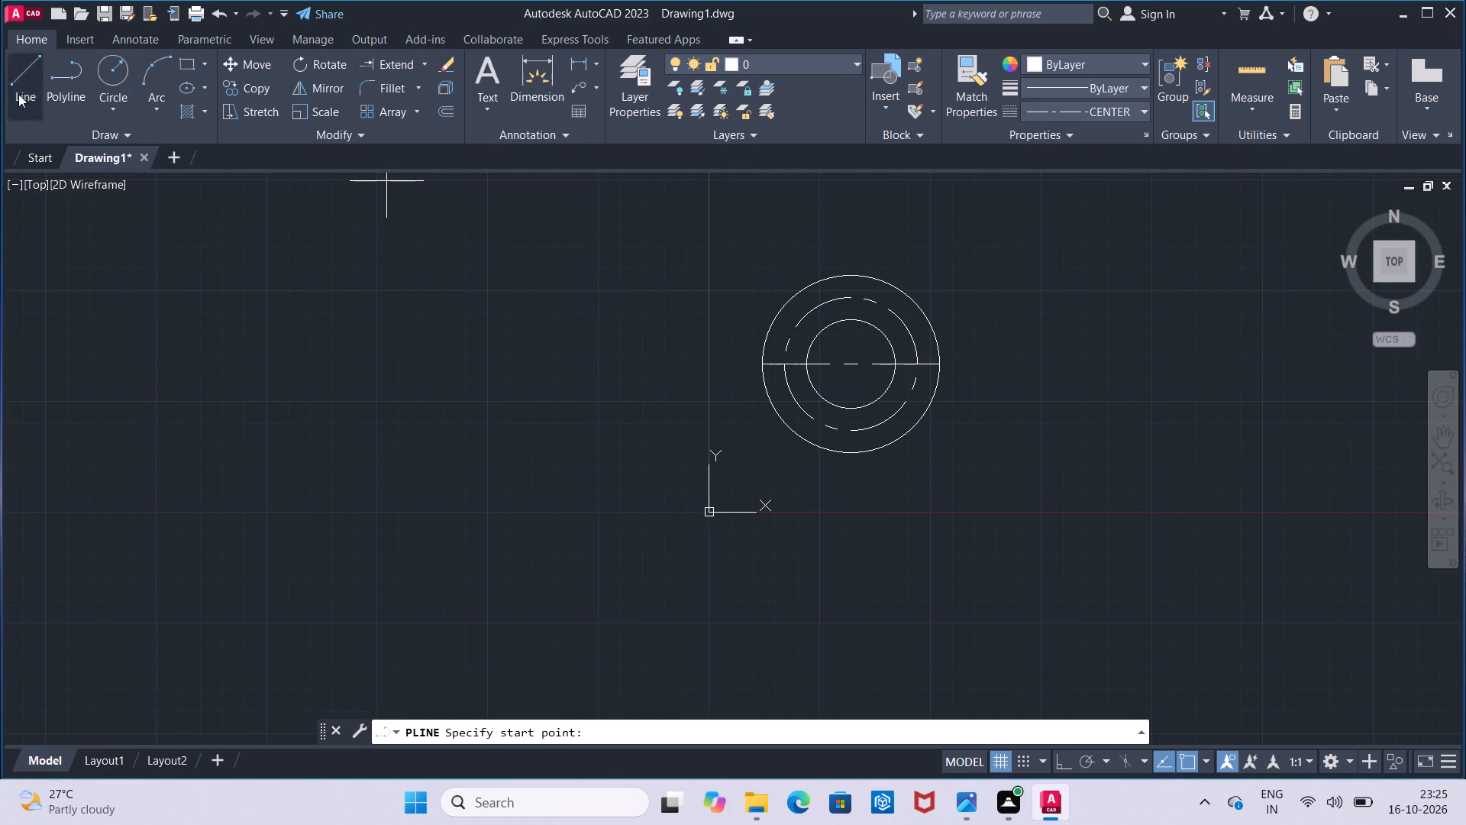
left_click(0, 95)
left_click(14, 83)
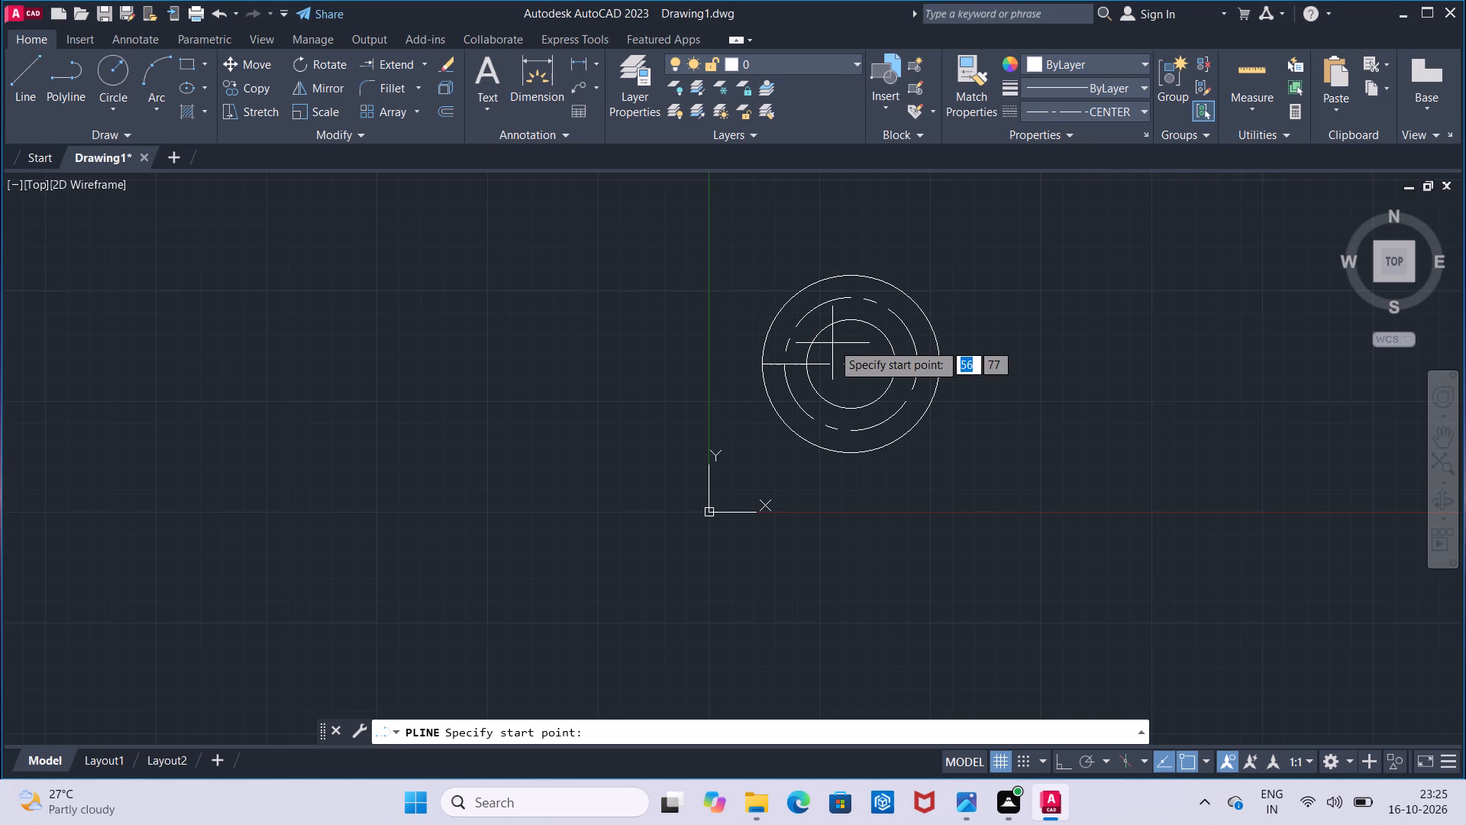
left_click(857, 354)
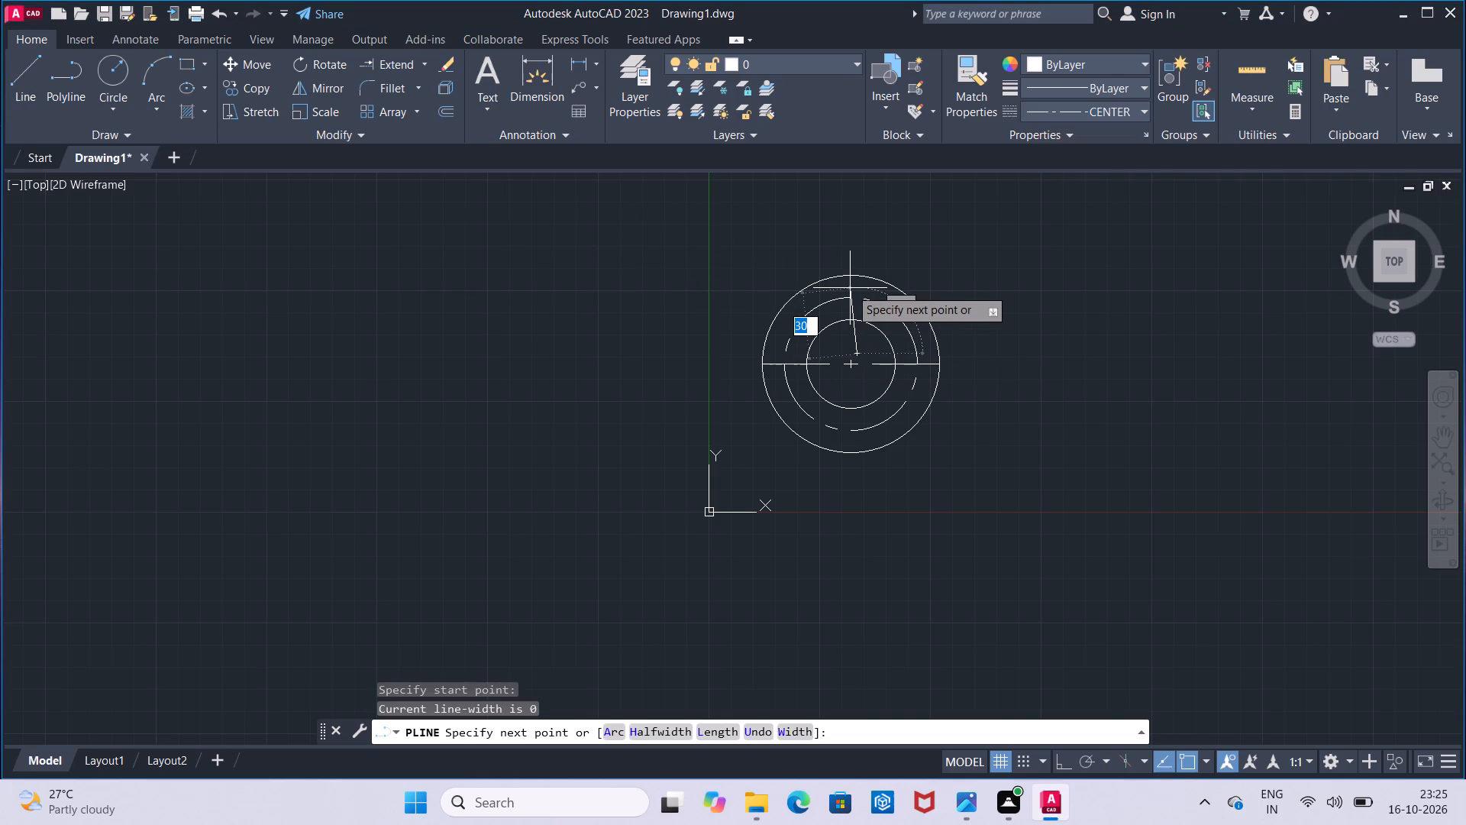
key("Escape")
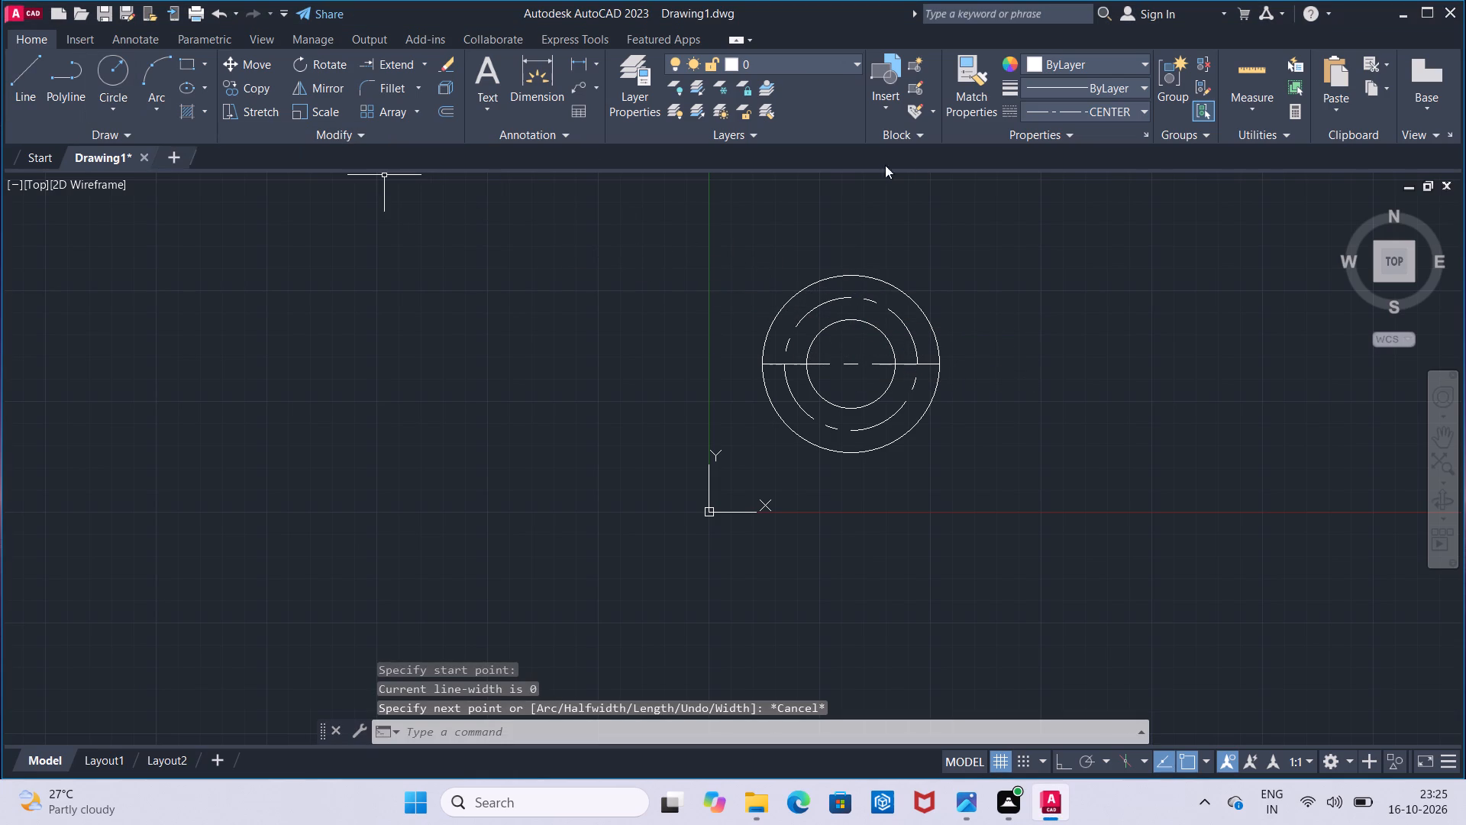
Draw a vertical centre line from the circles' common centre to the top quadrant of the 40 mm radius circle.
left_click(15, 86)
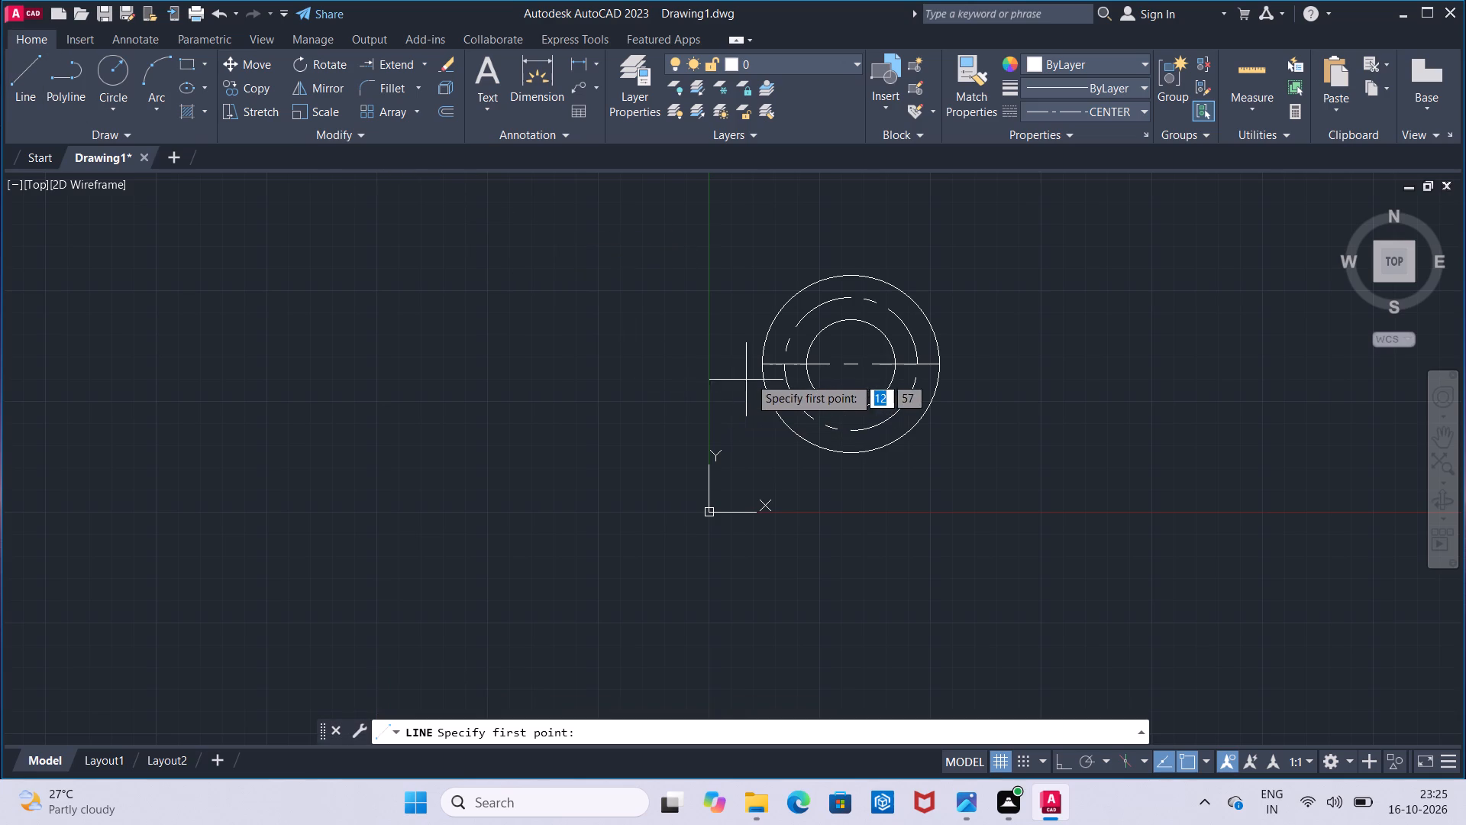
left_click(844, 361)
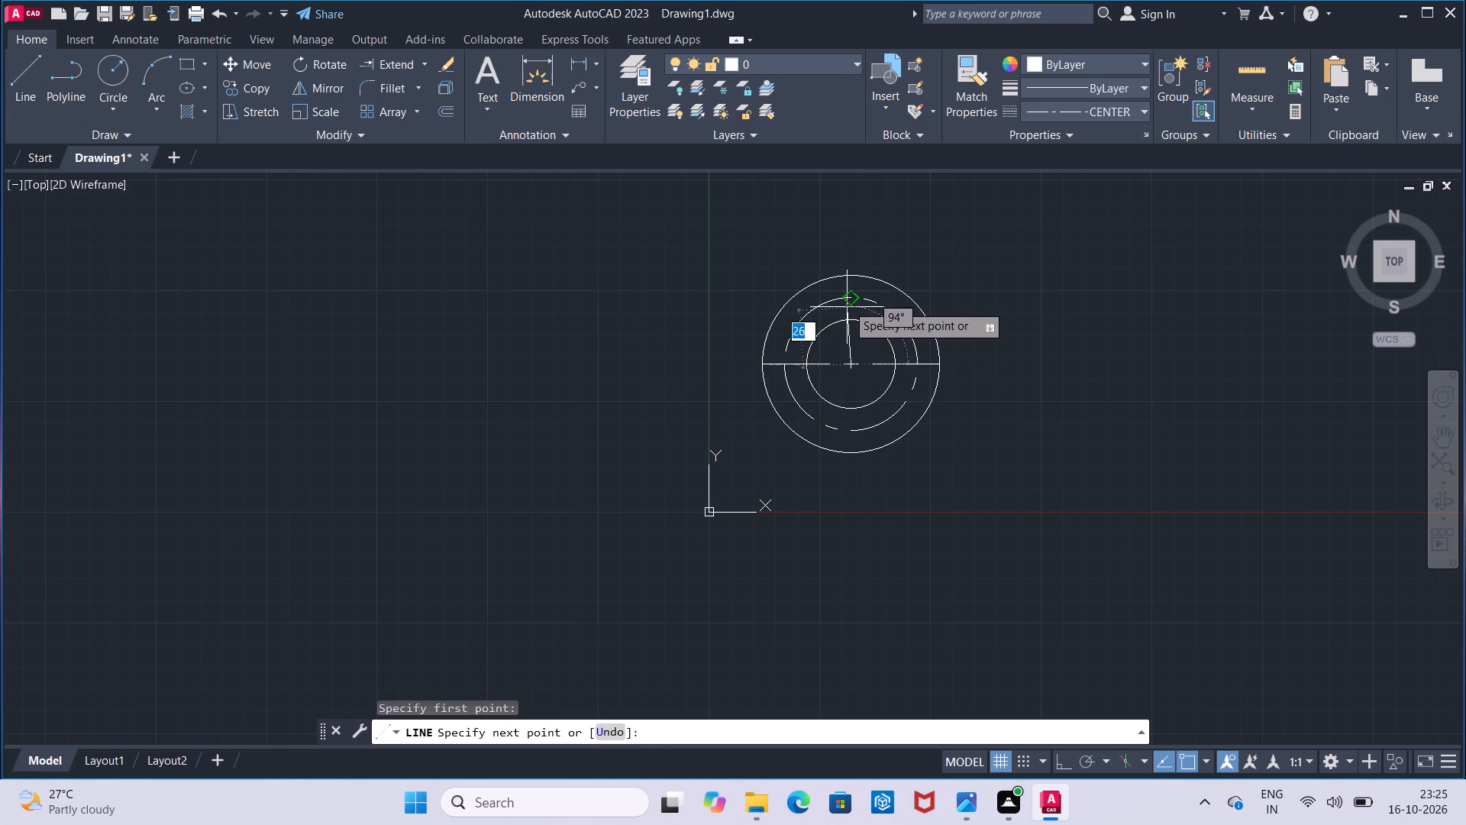
left_click(847, 273)
key("Escape")
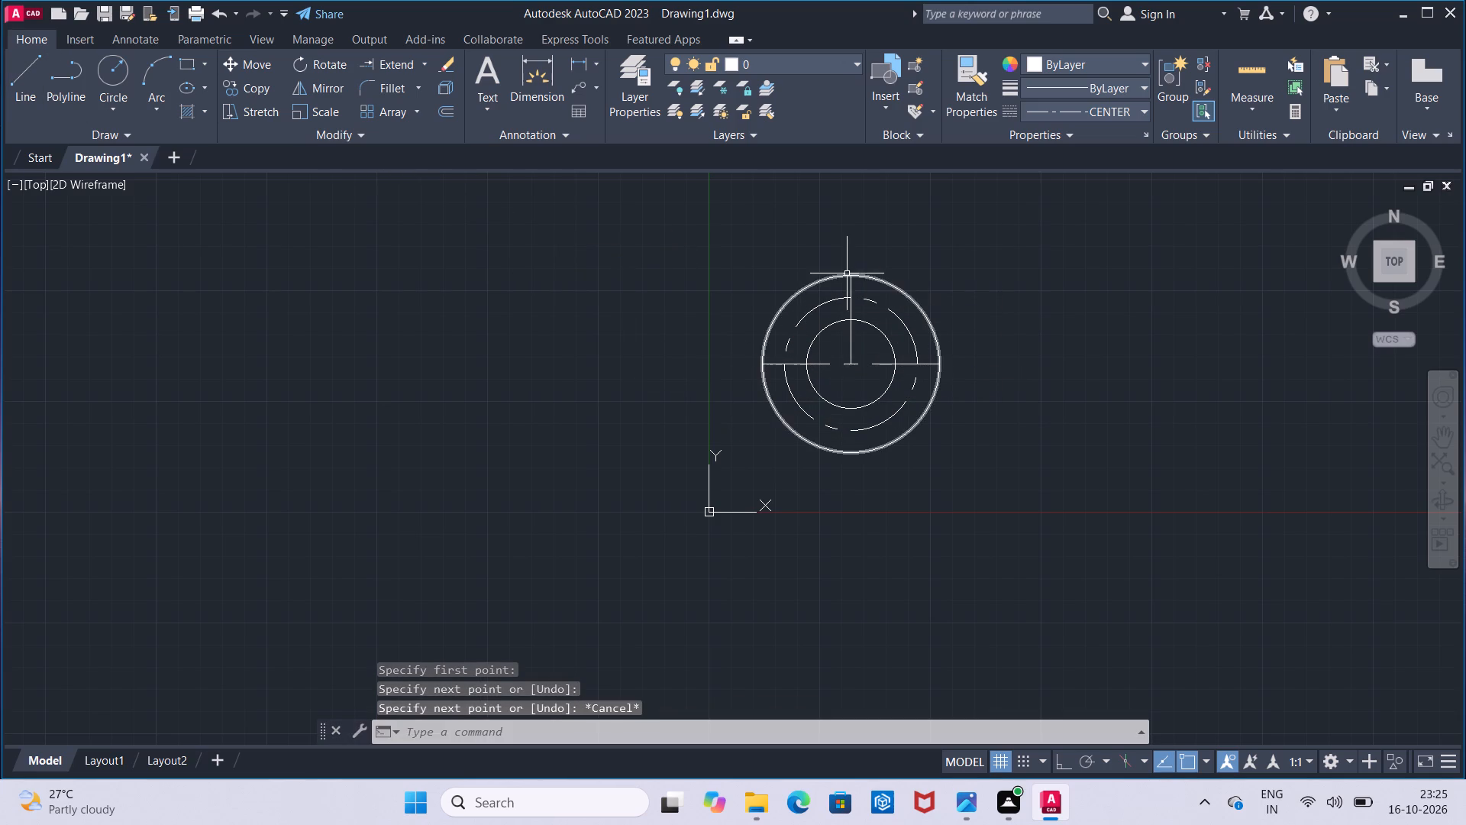
Extend the vertical centre line down through the centre to the bottom of the 40 mm radius circle.
scroll(861, 372, "down", 2)
scroll(861, 371, "up", 4)
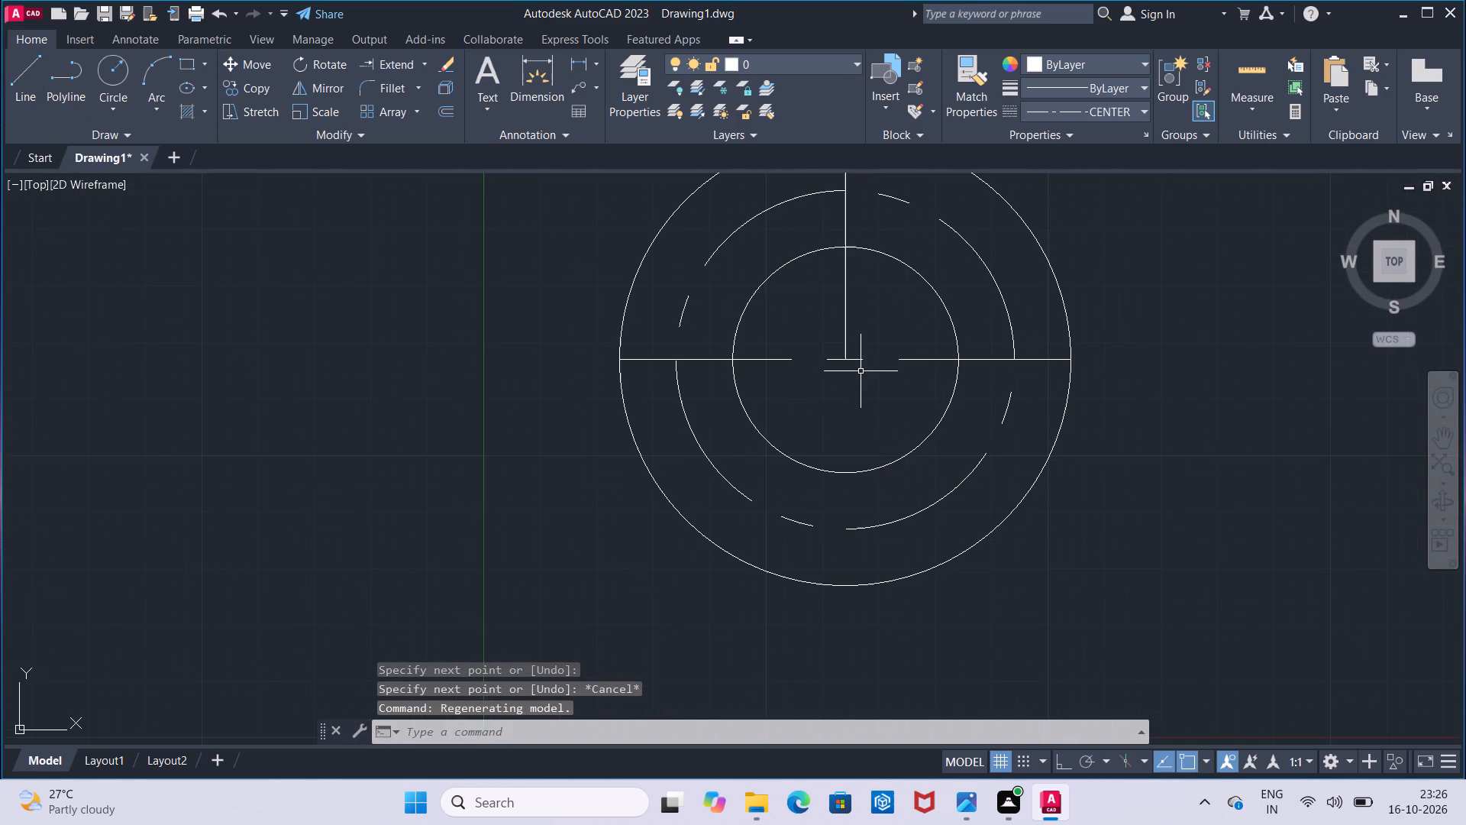
left_click(24, 86)
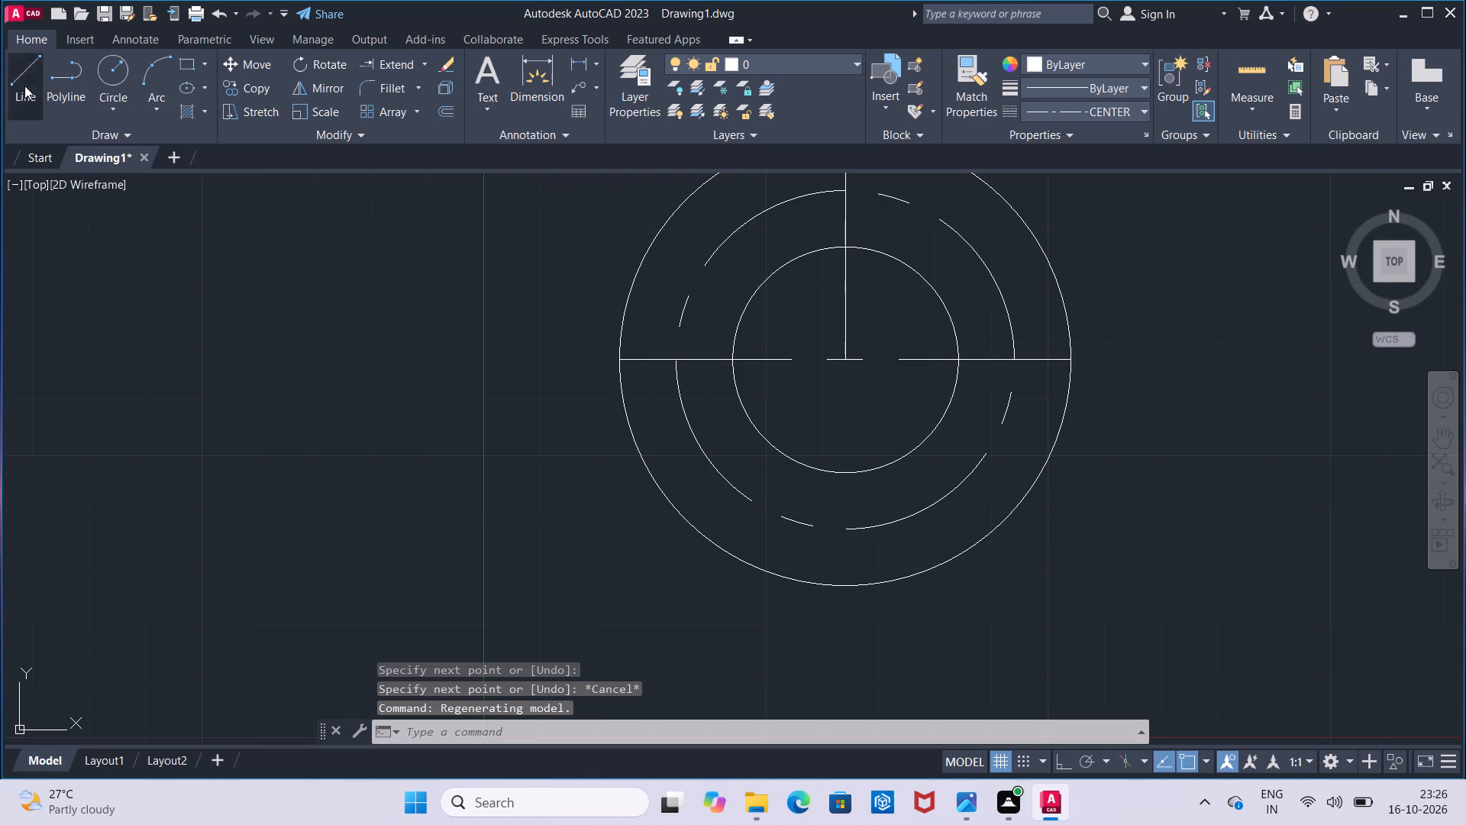
key("Escape")
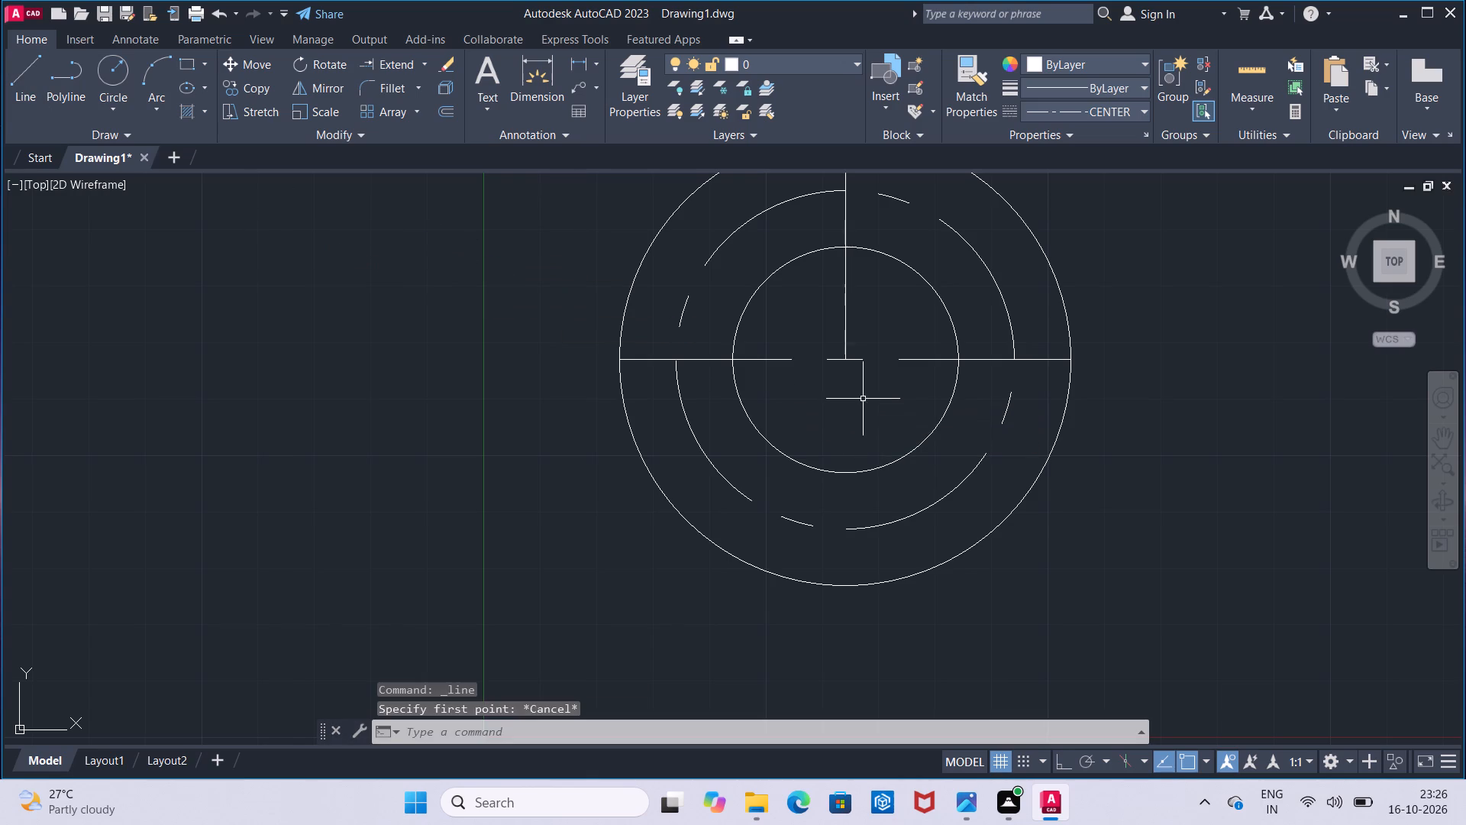
left_click(405, 65)
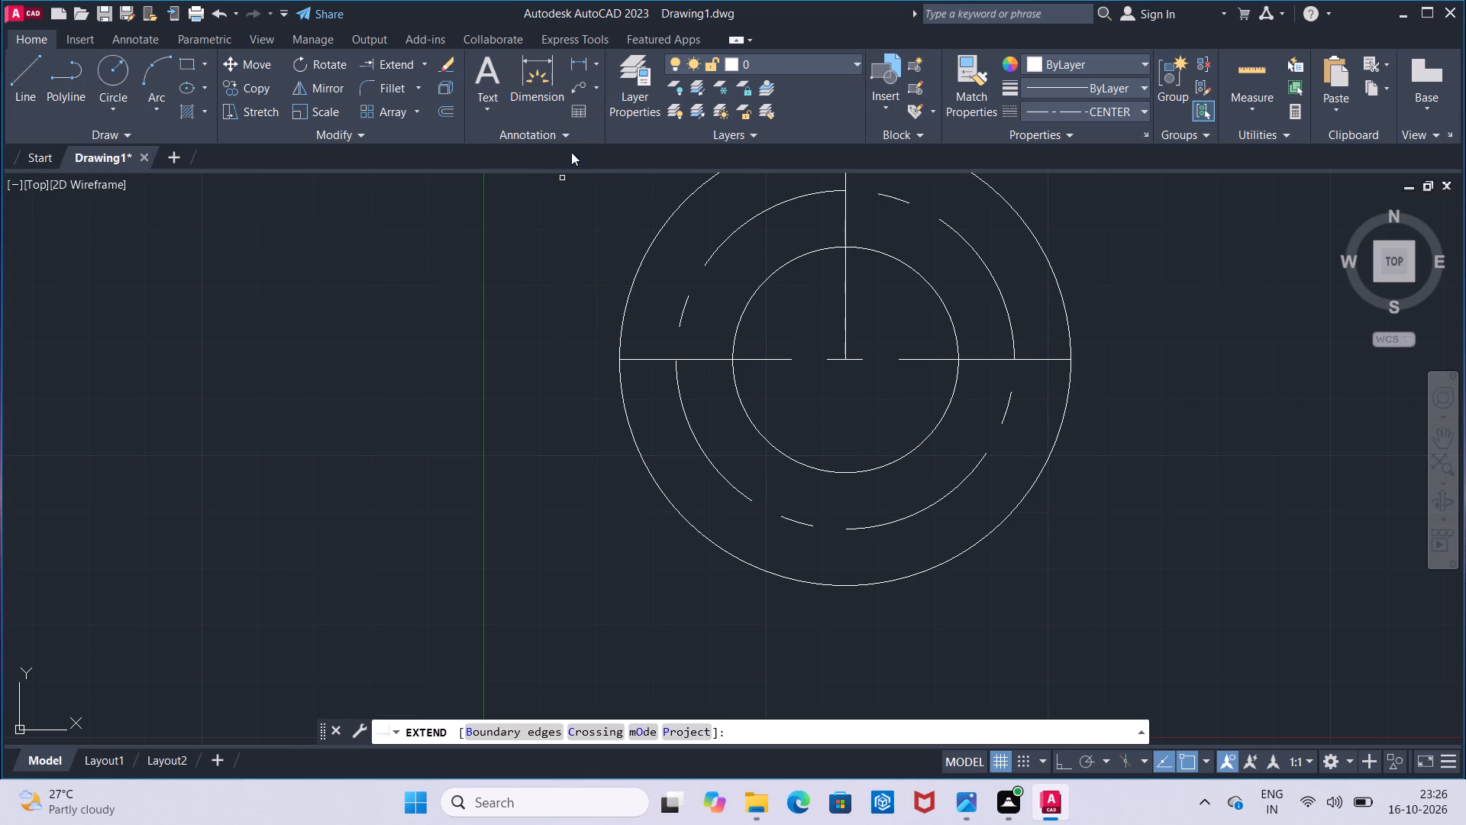
left_click(846, 322)
left_click(846, 353)
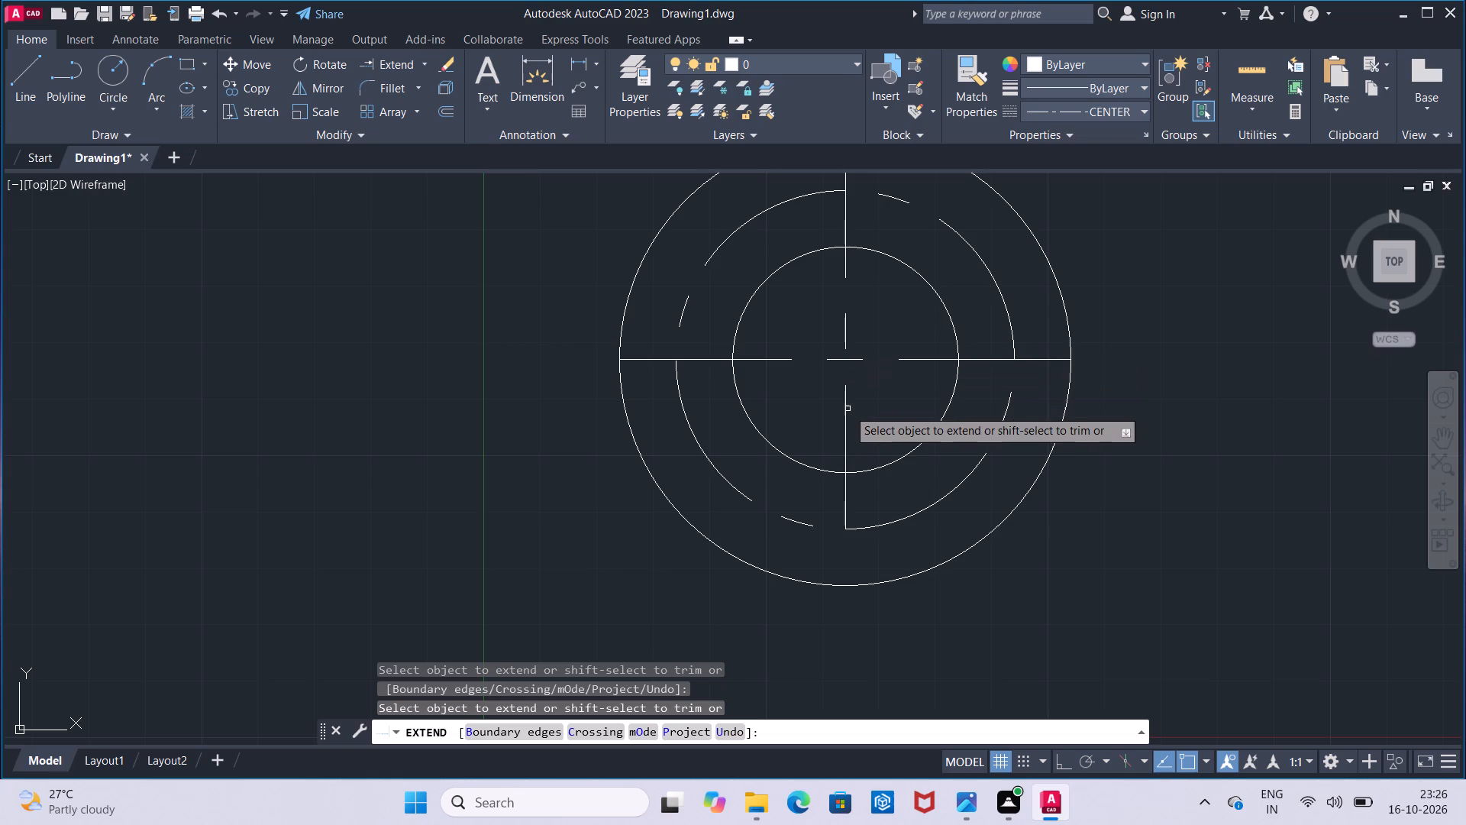
left_click(847, 409)
key("Escape")
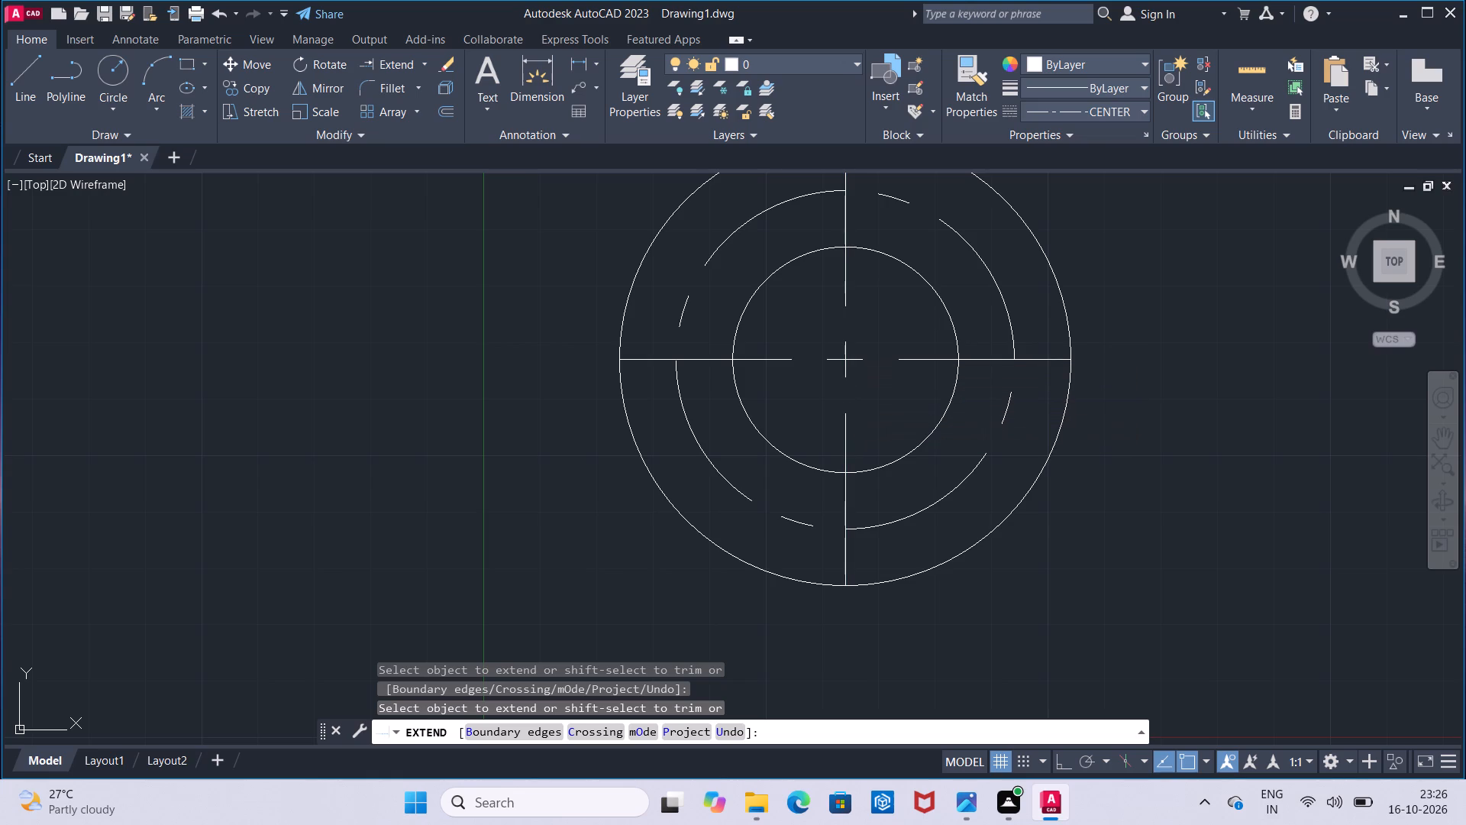
With ByLayer as the current linetype, draw a 5 mm radius circle centred on the 30 mm radius circle's left quadrant.
left_click(1058, 117)
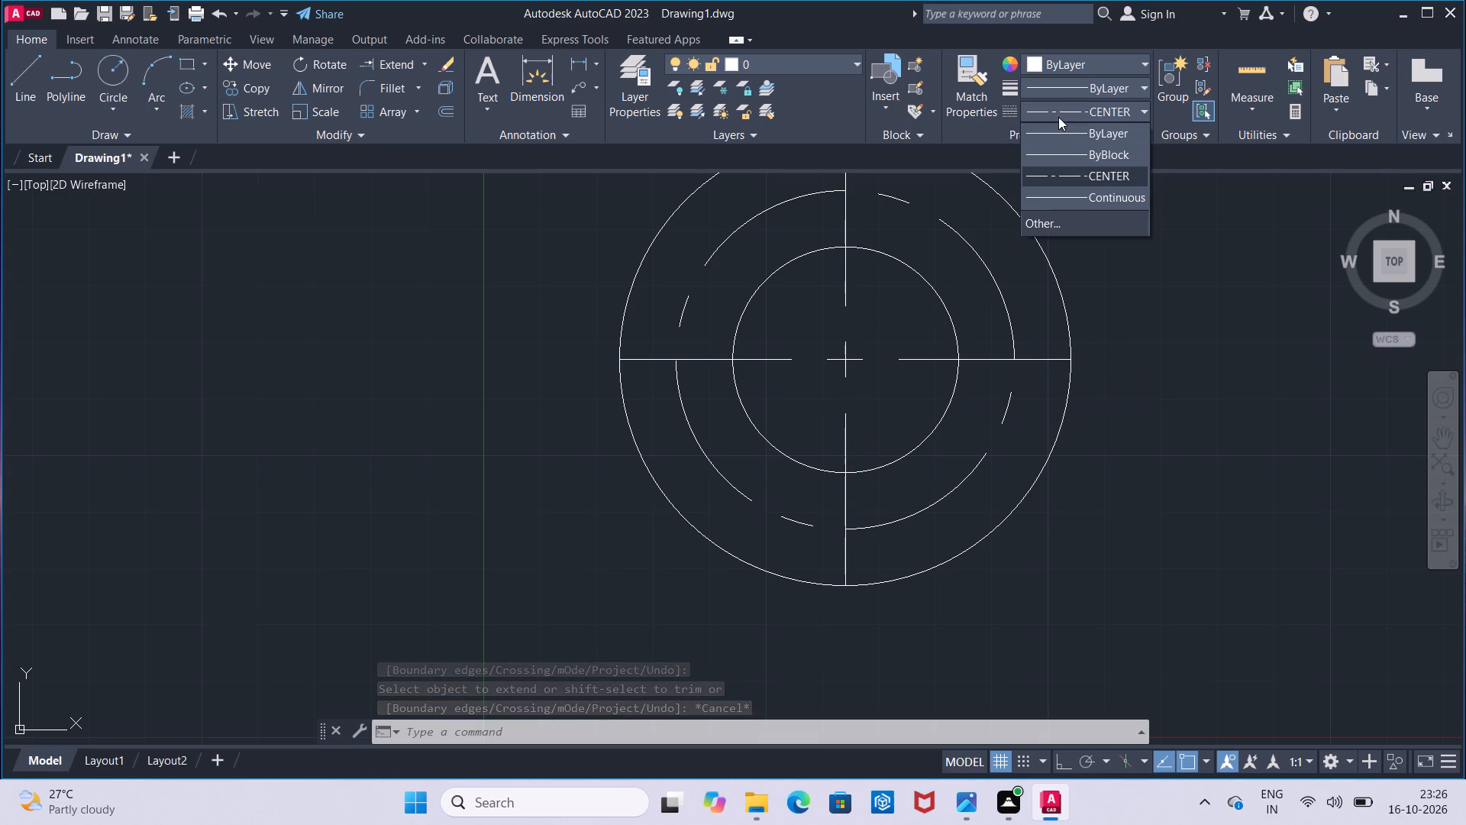
left_click(1070, 132)
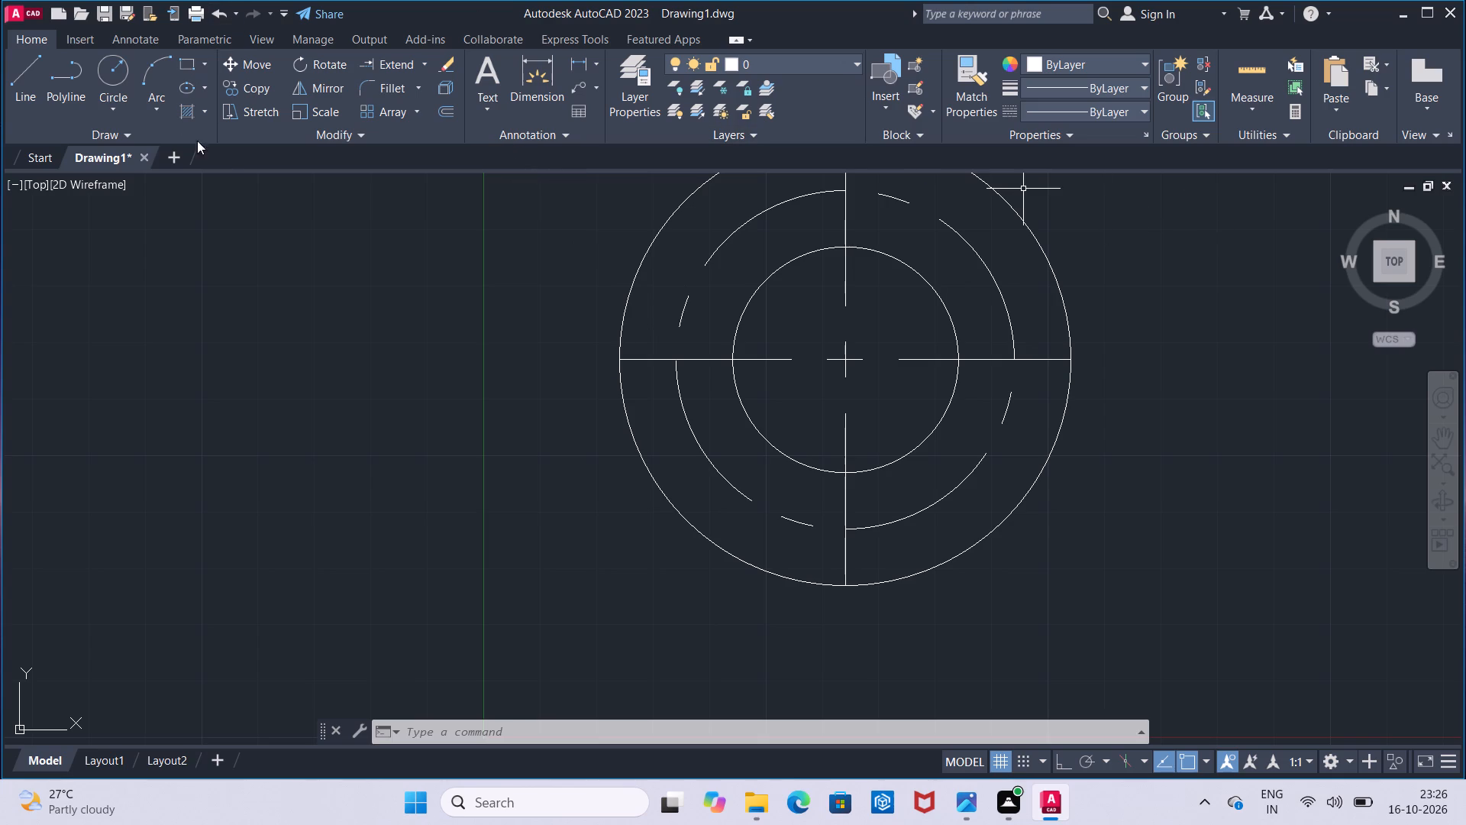
left_click(120, 76)
left_click(677, 364)
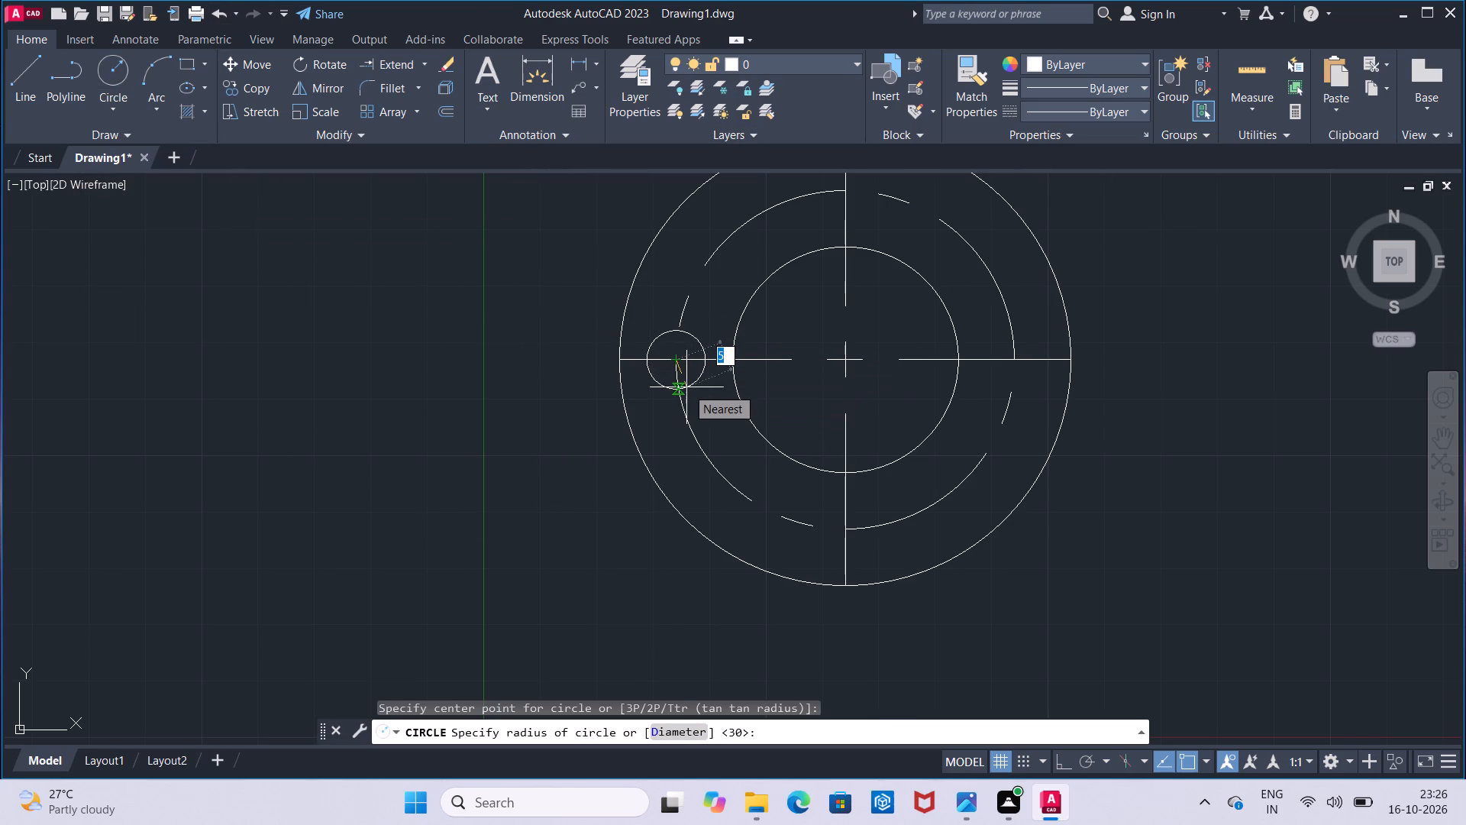
key("5")
key("Return")
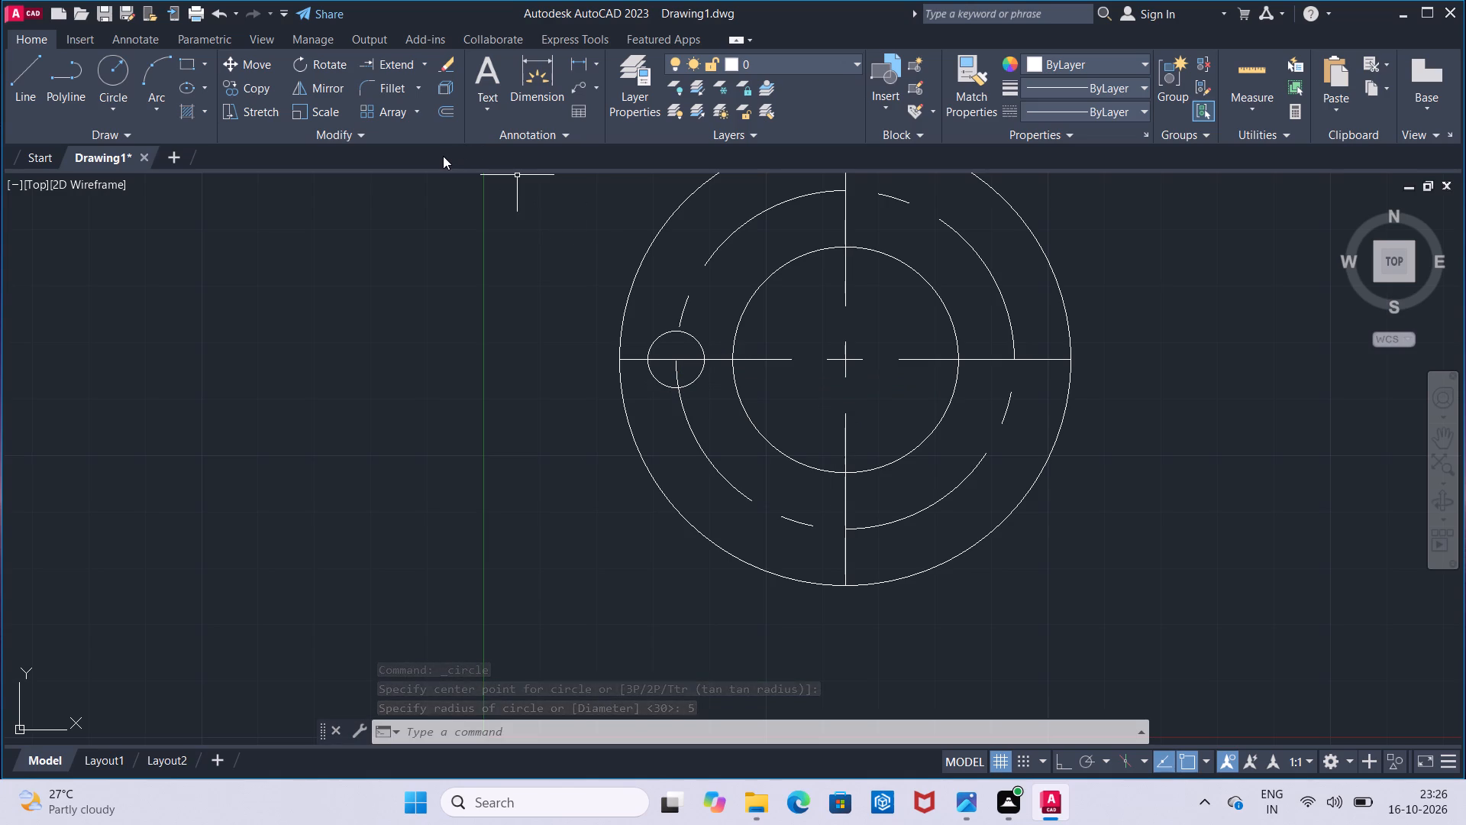
Polar array the 5 mm radius circle about the common centre with 5 items, switching the array direction to clockwise.
left_click(419, 115)
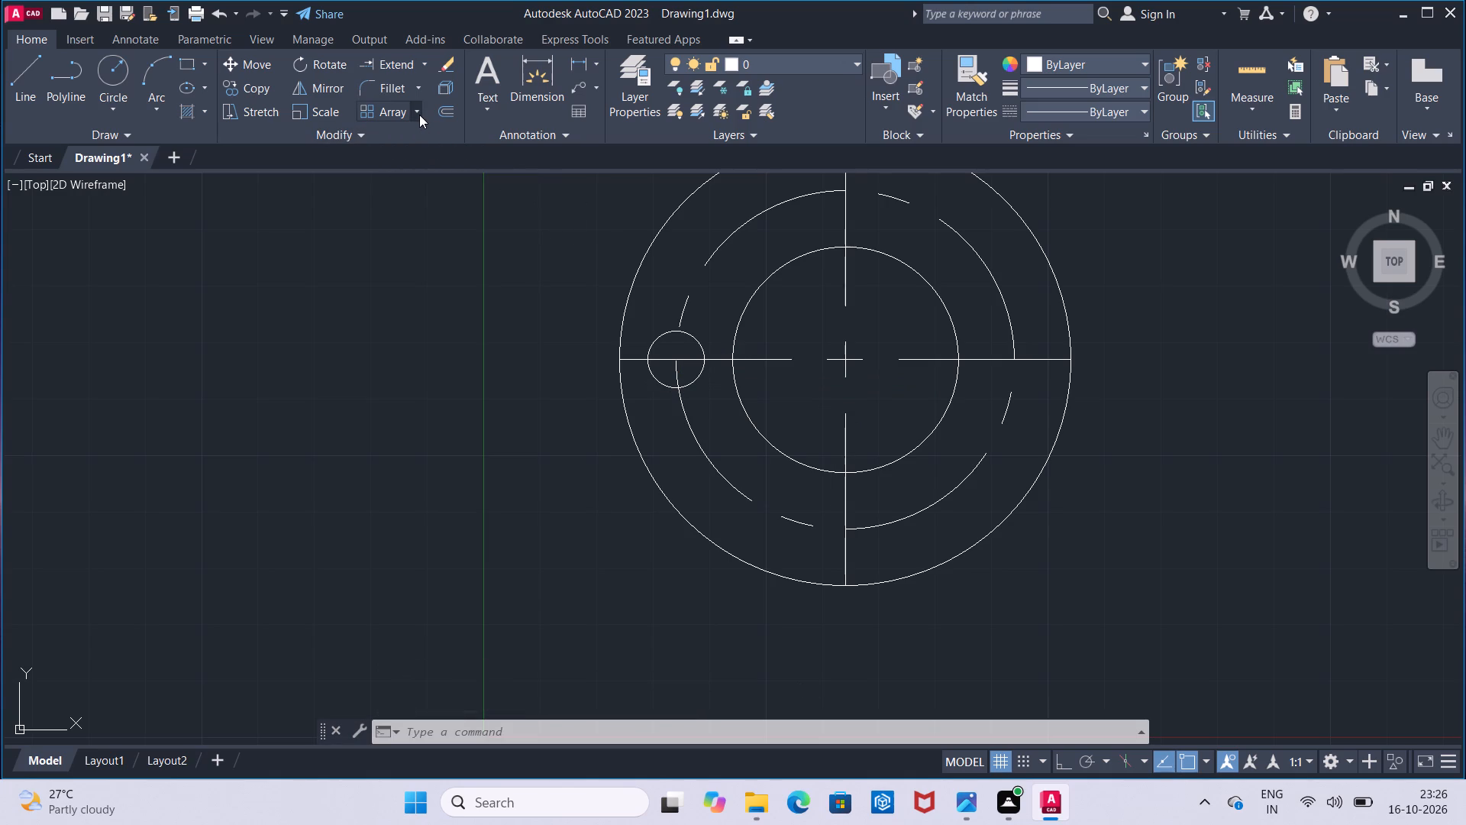
left_click(429, 214)
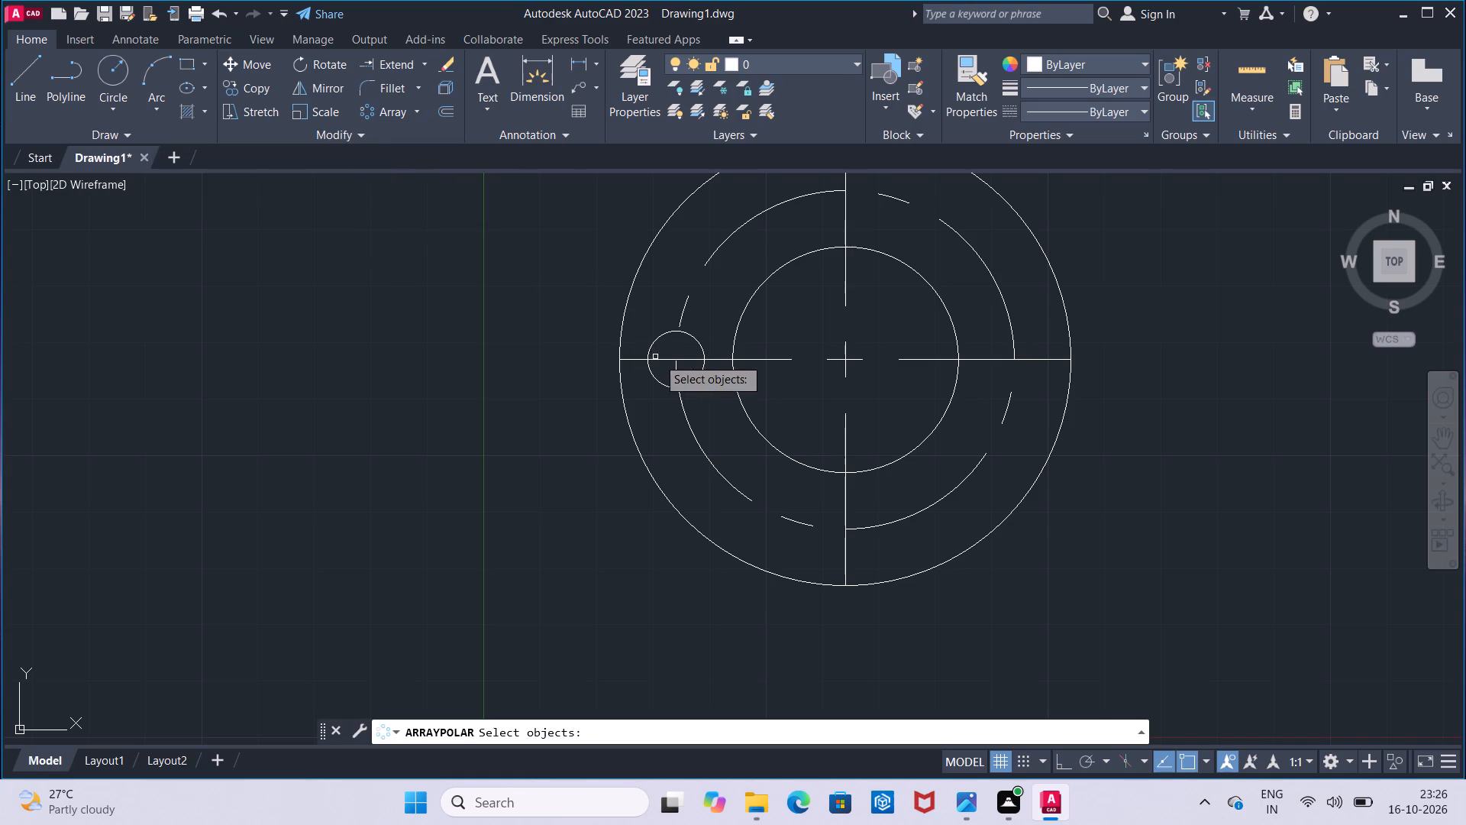
left_click(654, 380)
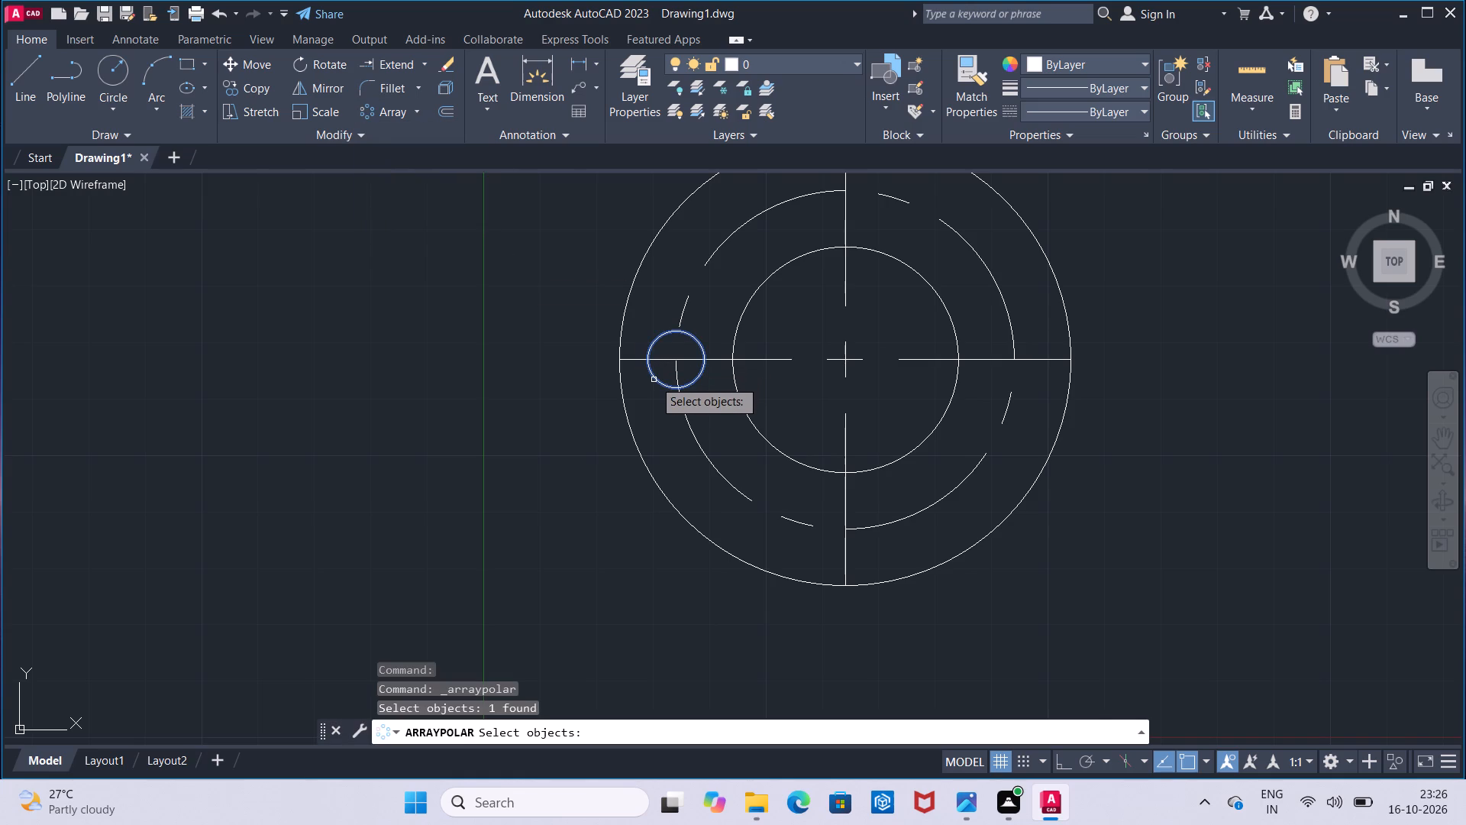
key("Return")
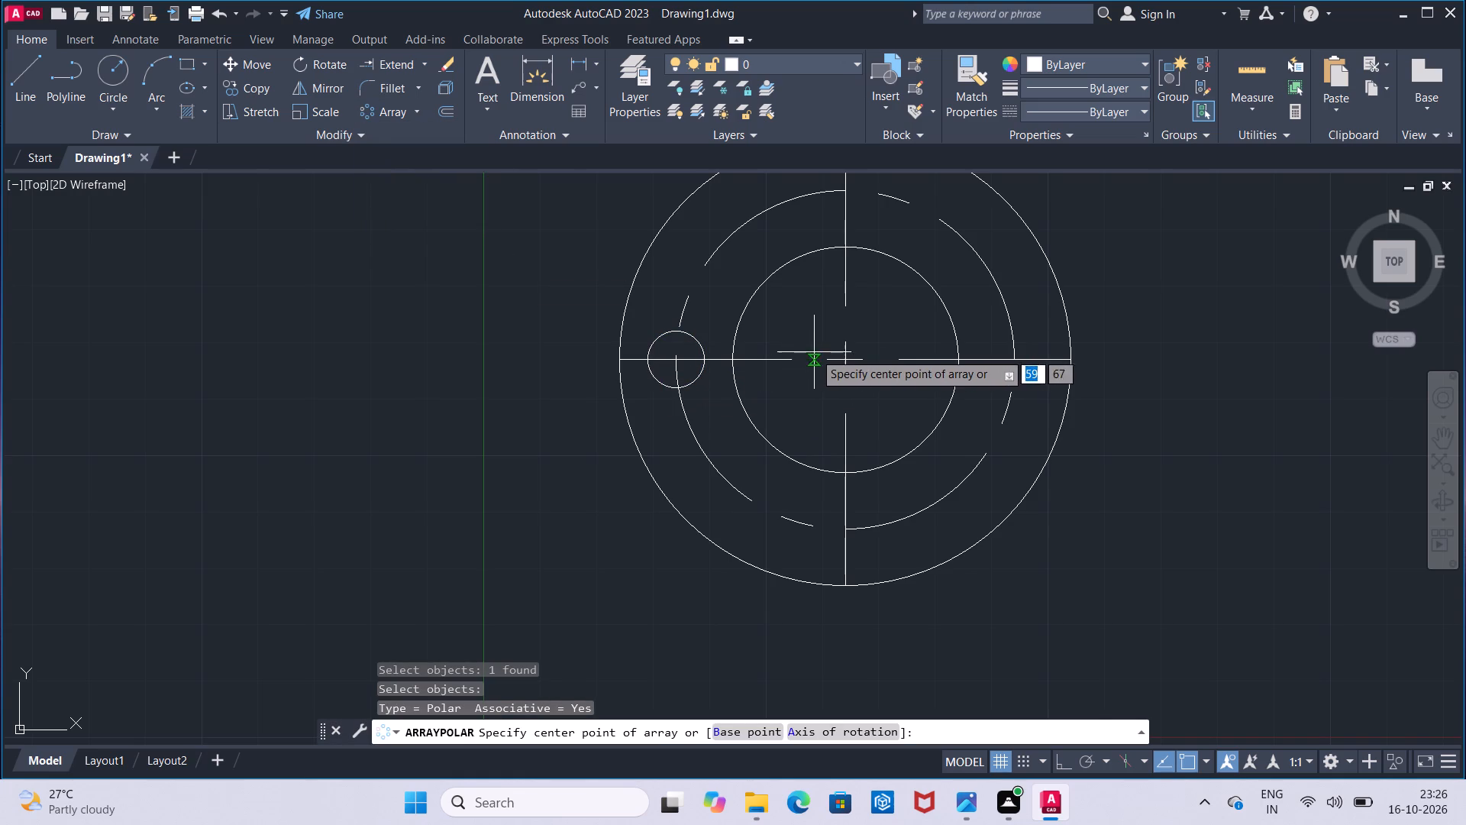
left_click(841, 355)
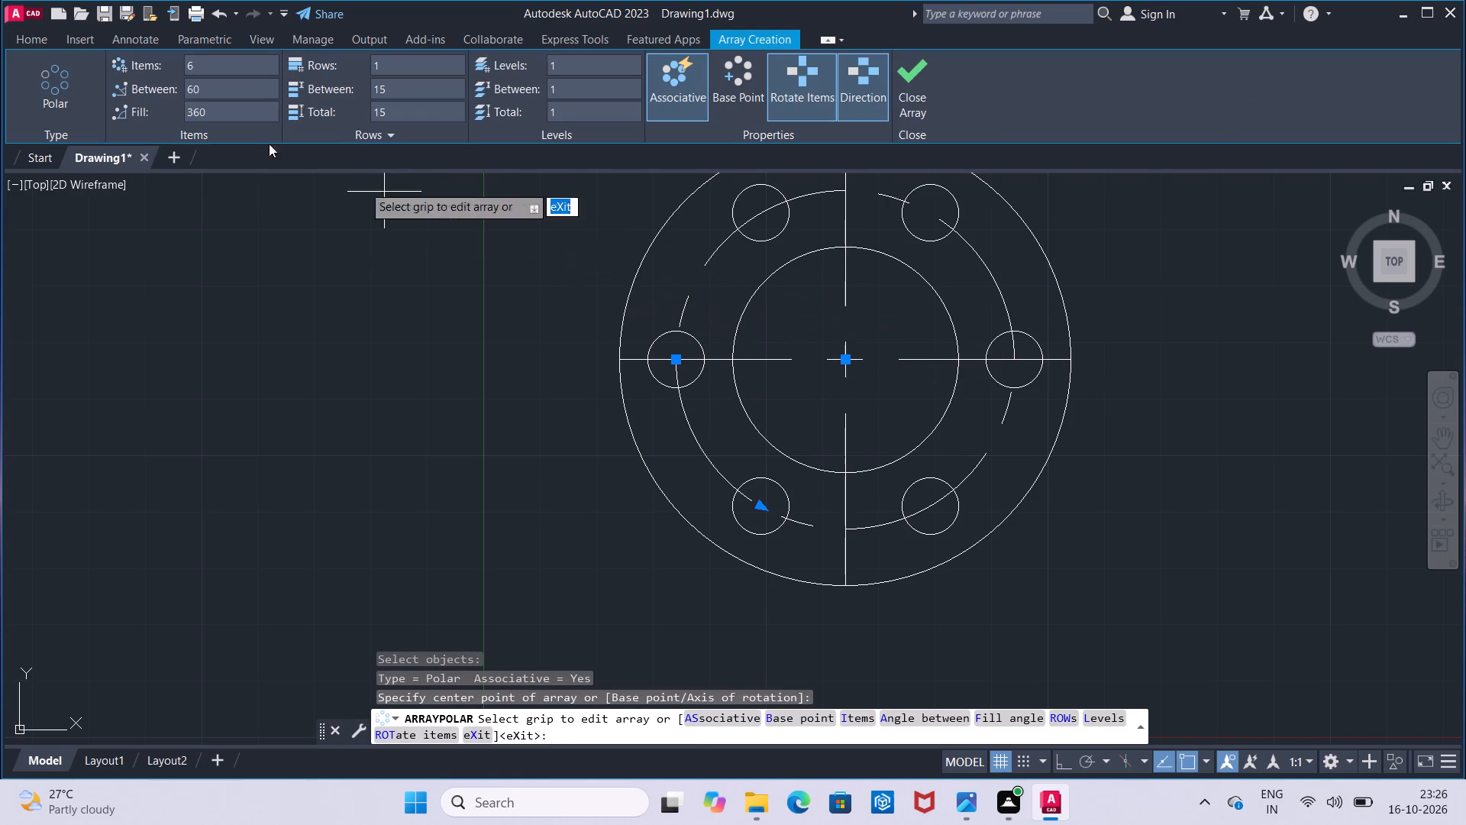
left_click(233, 69)
key("5")
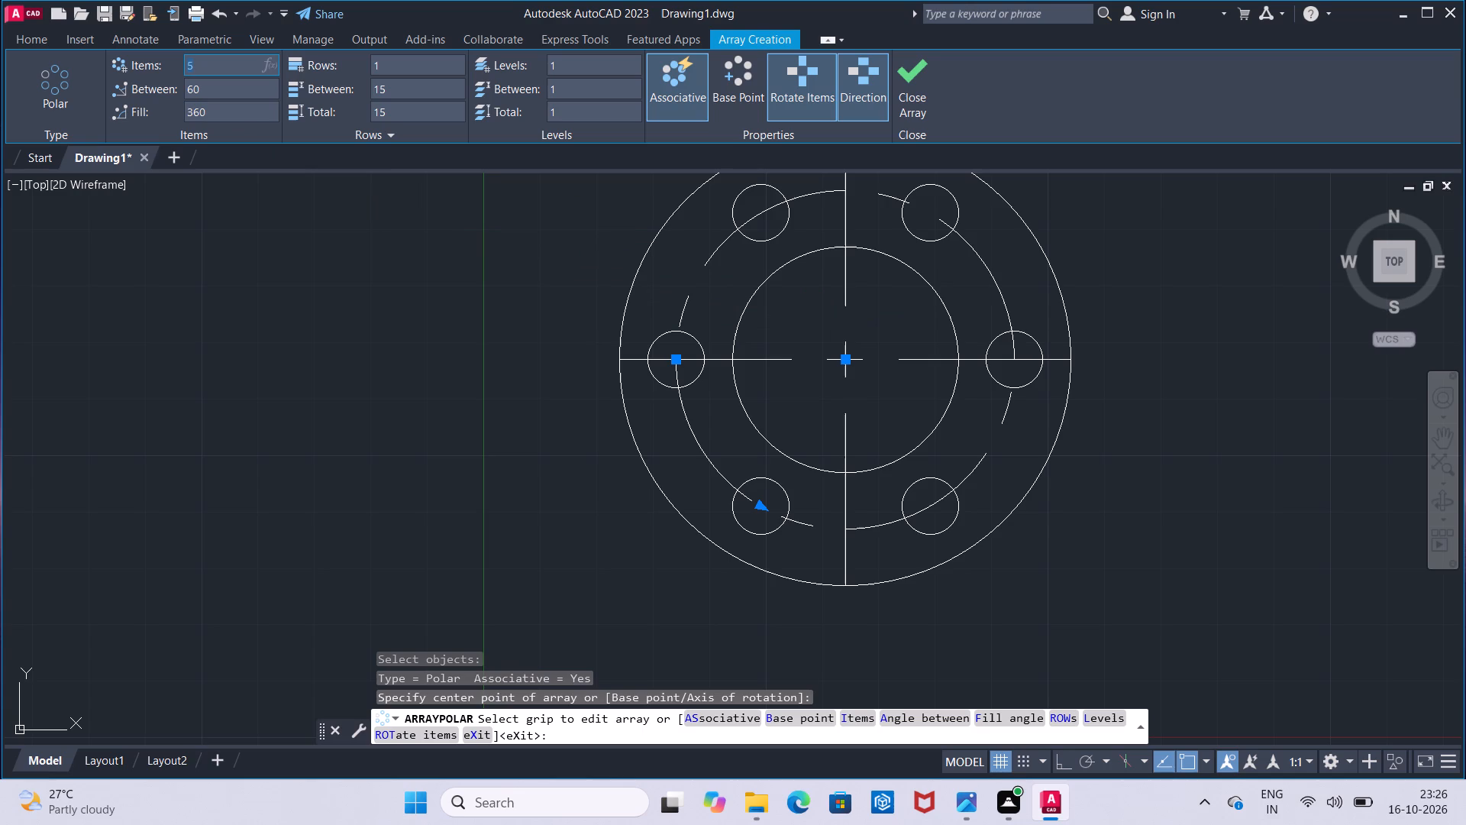
left_click(878, 115)
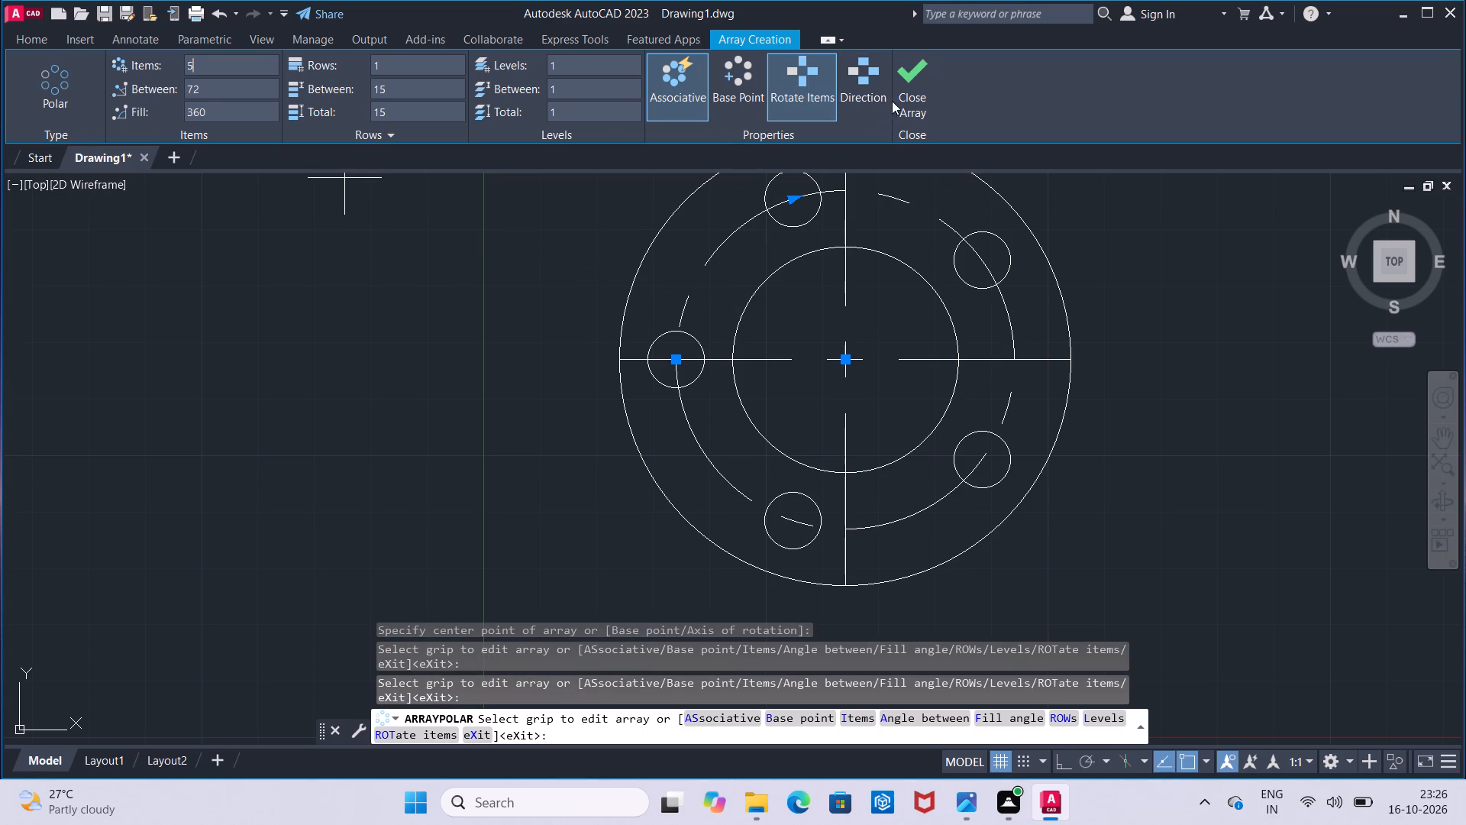
left_click(899, 95)
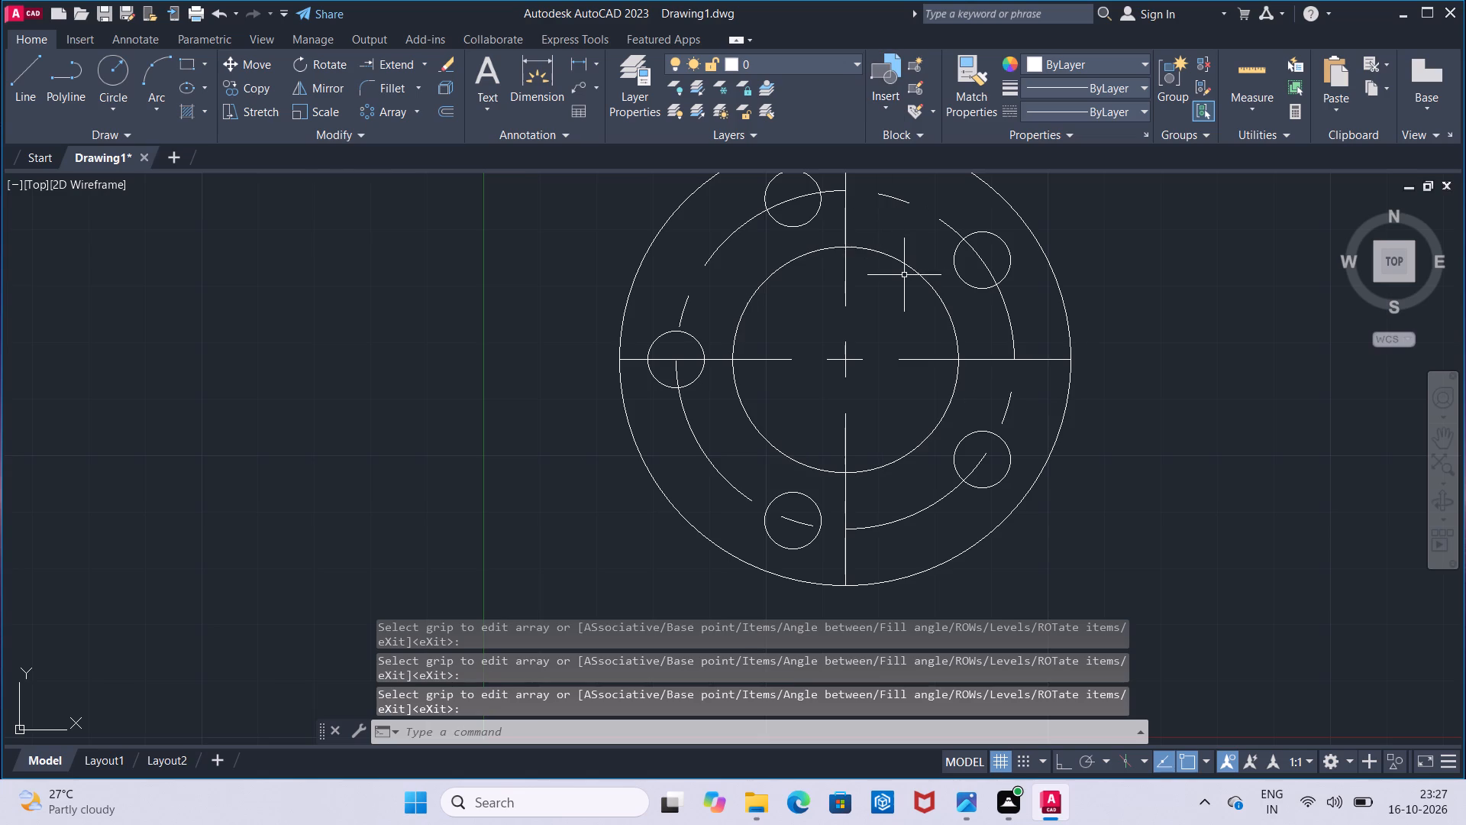
Change the linetype of the 30 mm radius circle to ByLayer.
scroll(904, 275, "down", 1)
middle_click_drag(904, 275, 871, 338)
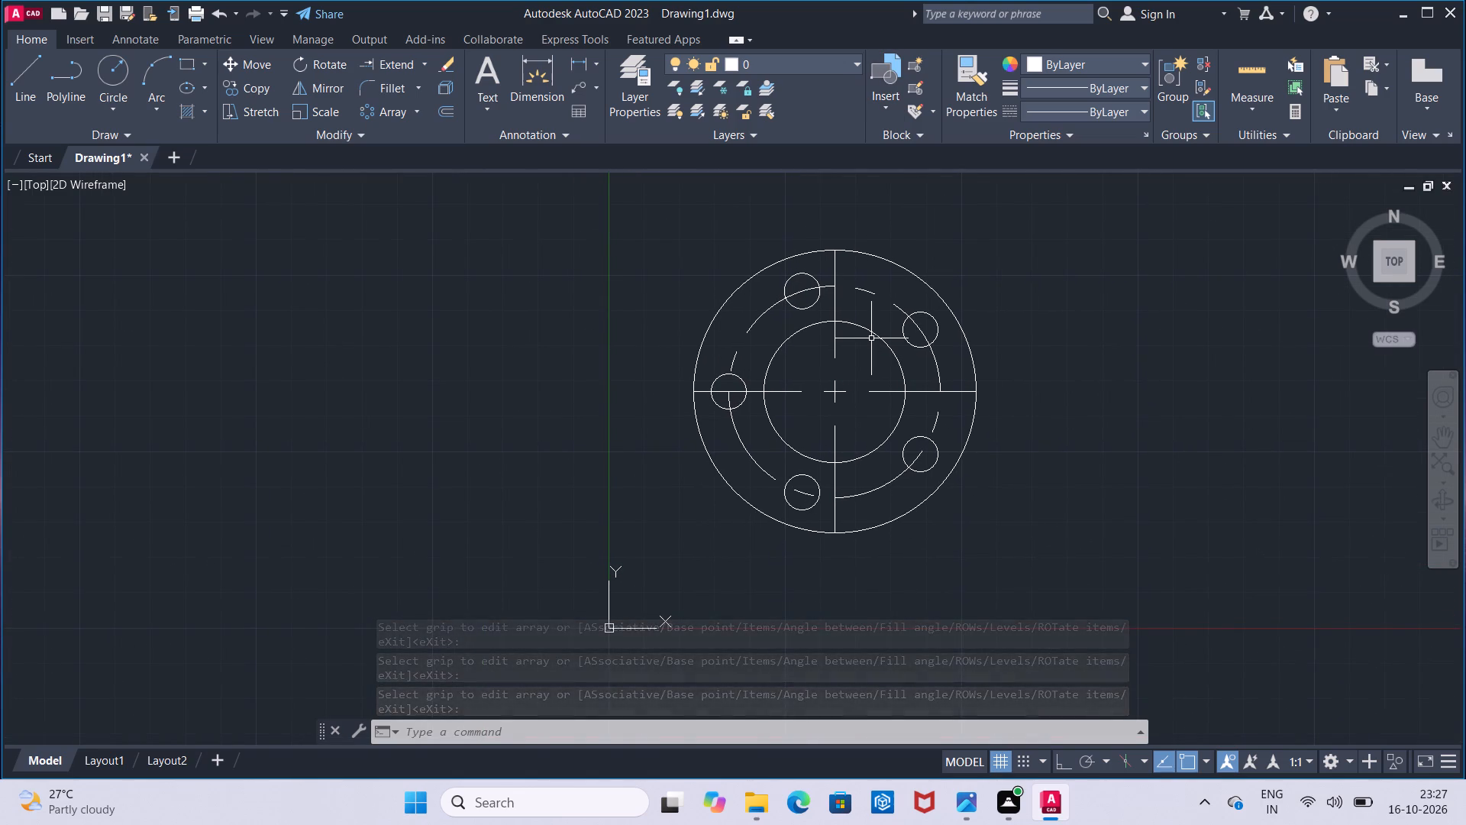
scroll(871, 338, "up", 1)
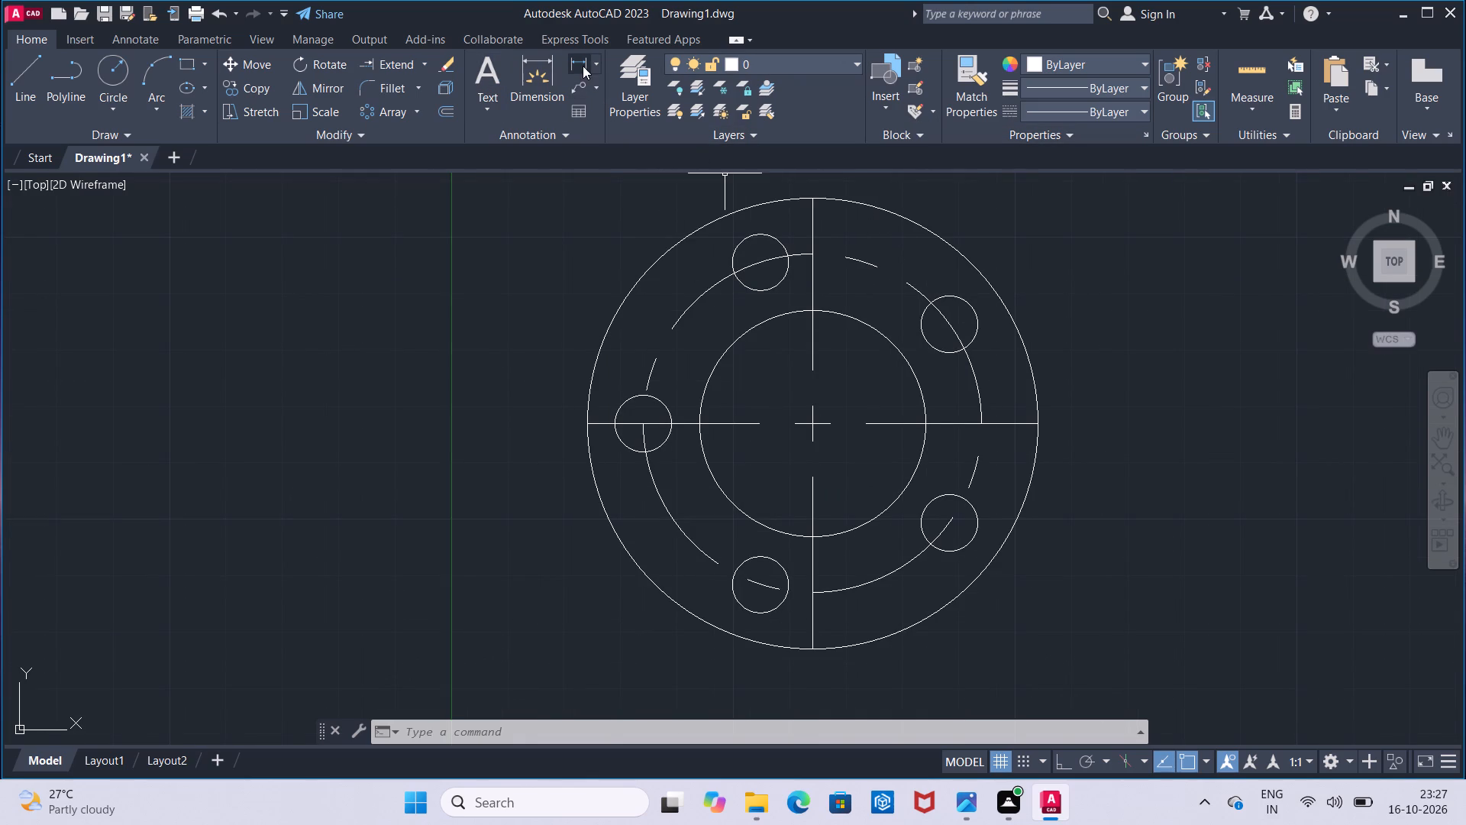
left_click(707, 293)
left_click(1049, 115)
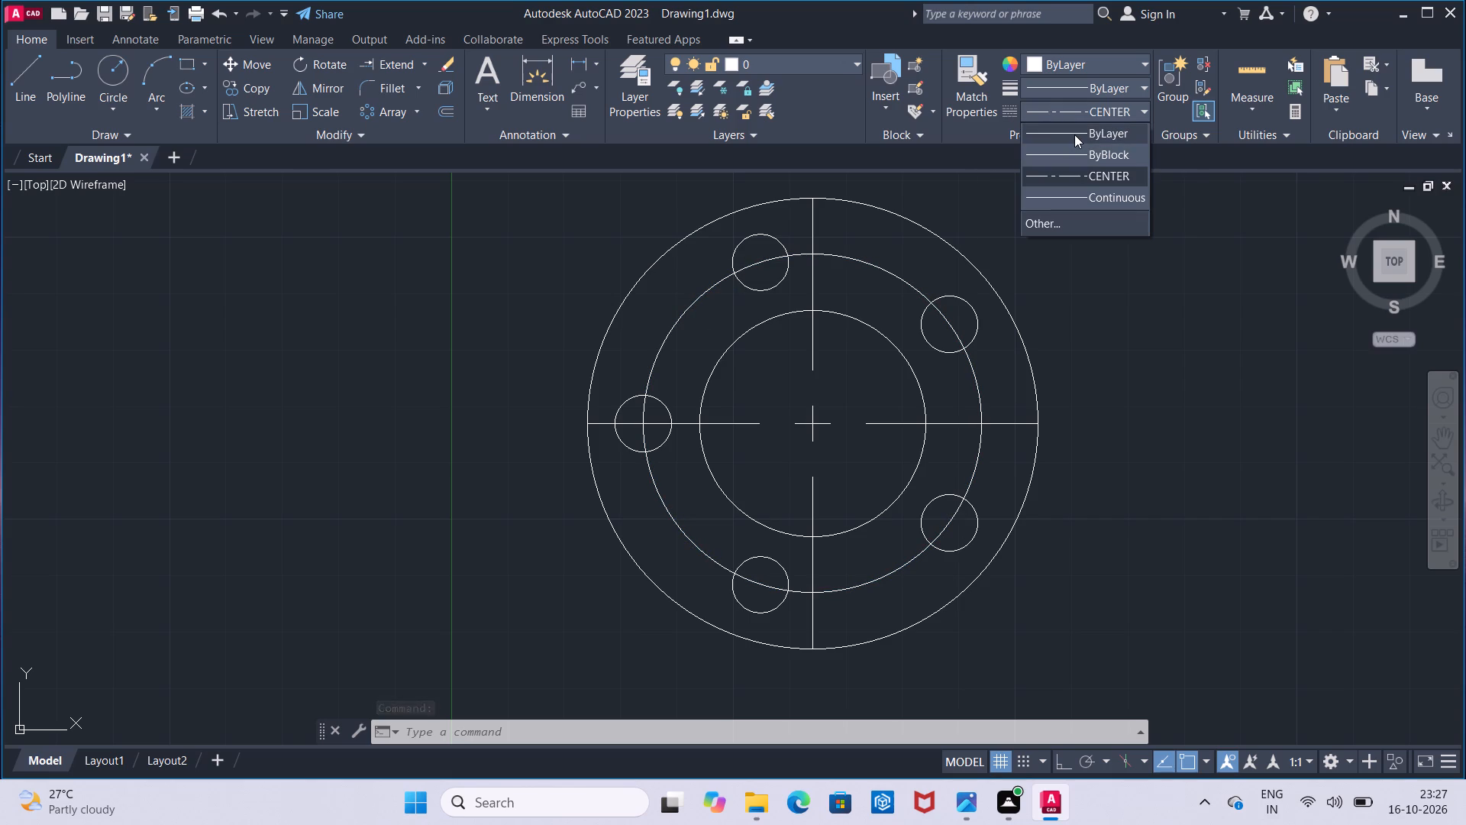
left_click(1074, 134)
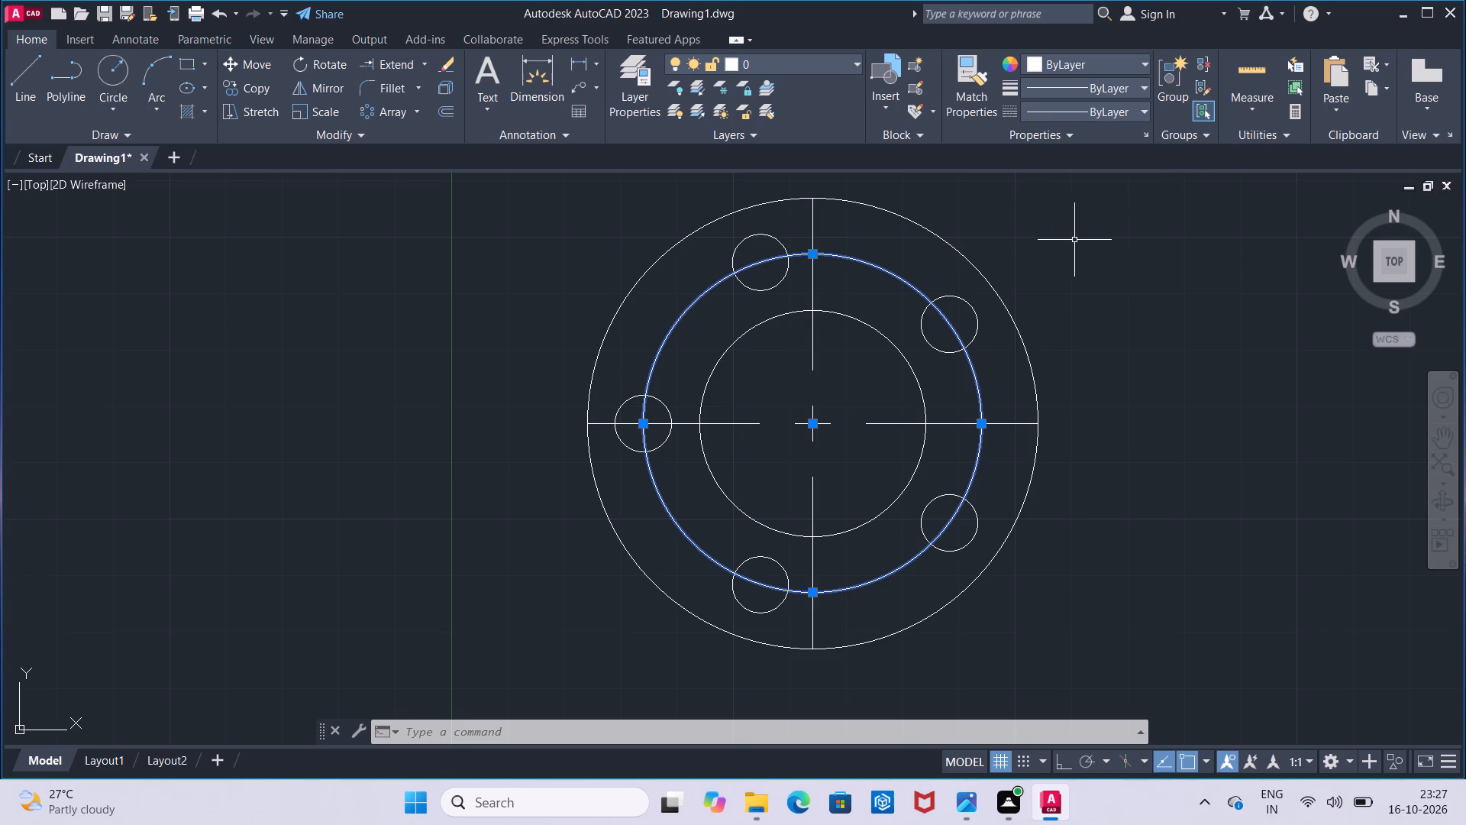
key("Escape")
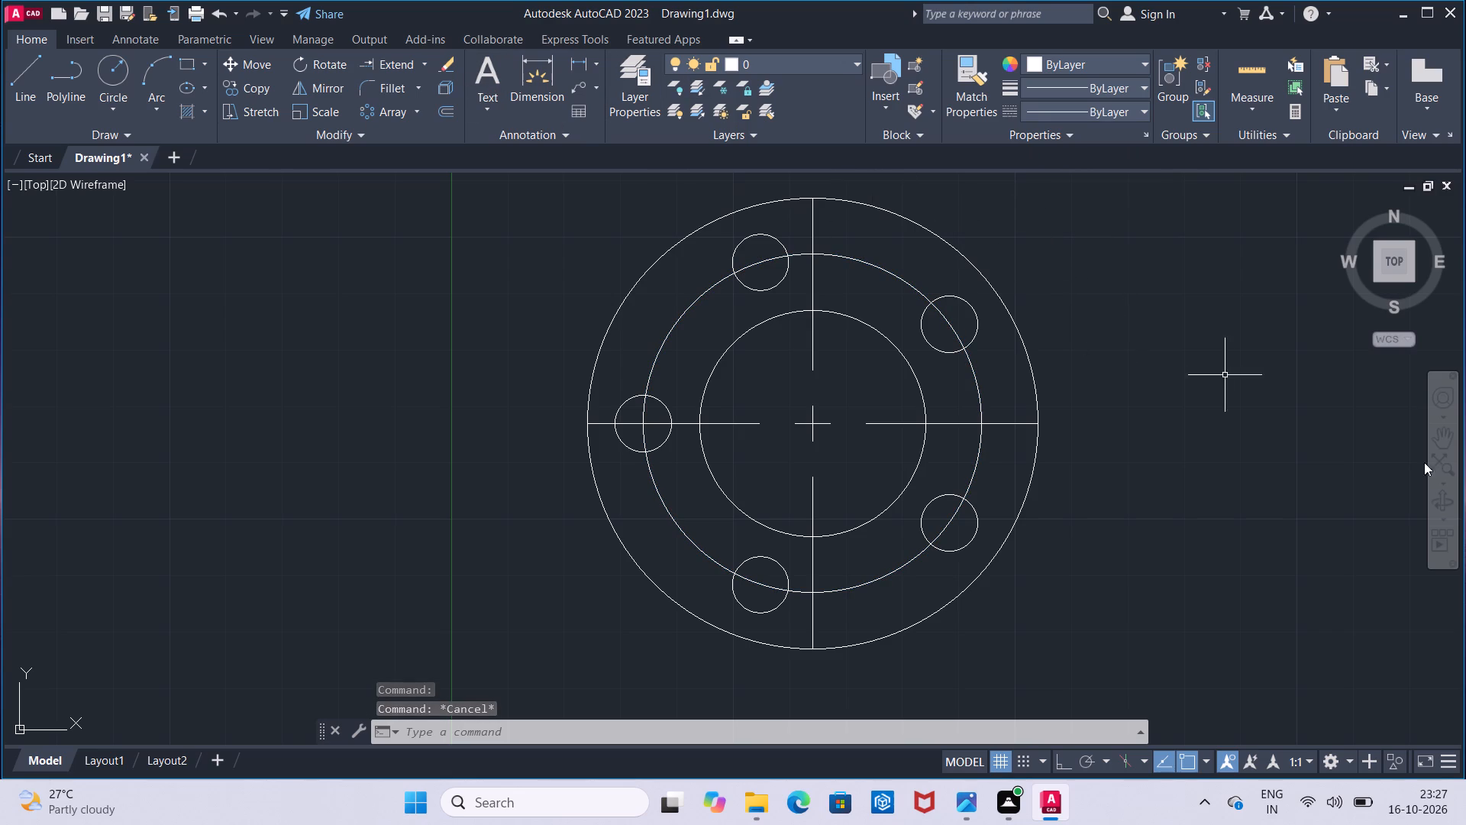
Draw a 10 mm radius circle concentric with the 5 mm radius hole at the 30 mm radius circle's left quadrant.
left_click(110, 70)
left_click(643, 421)
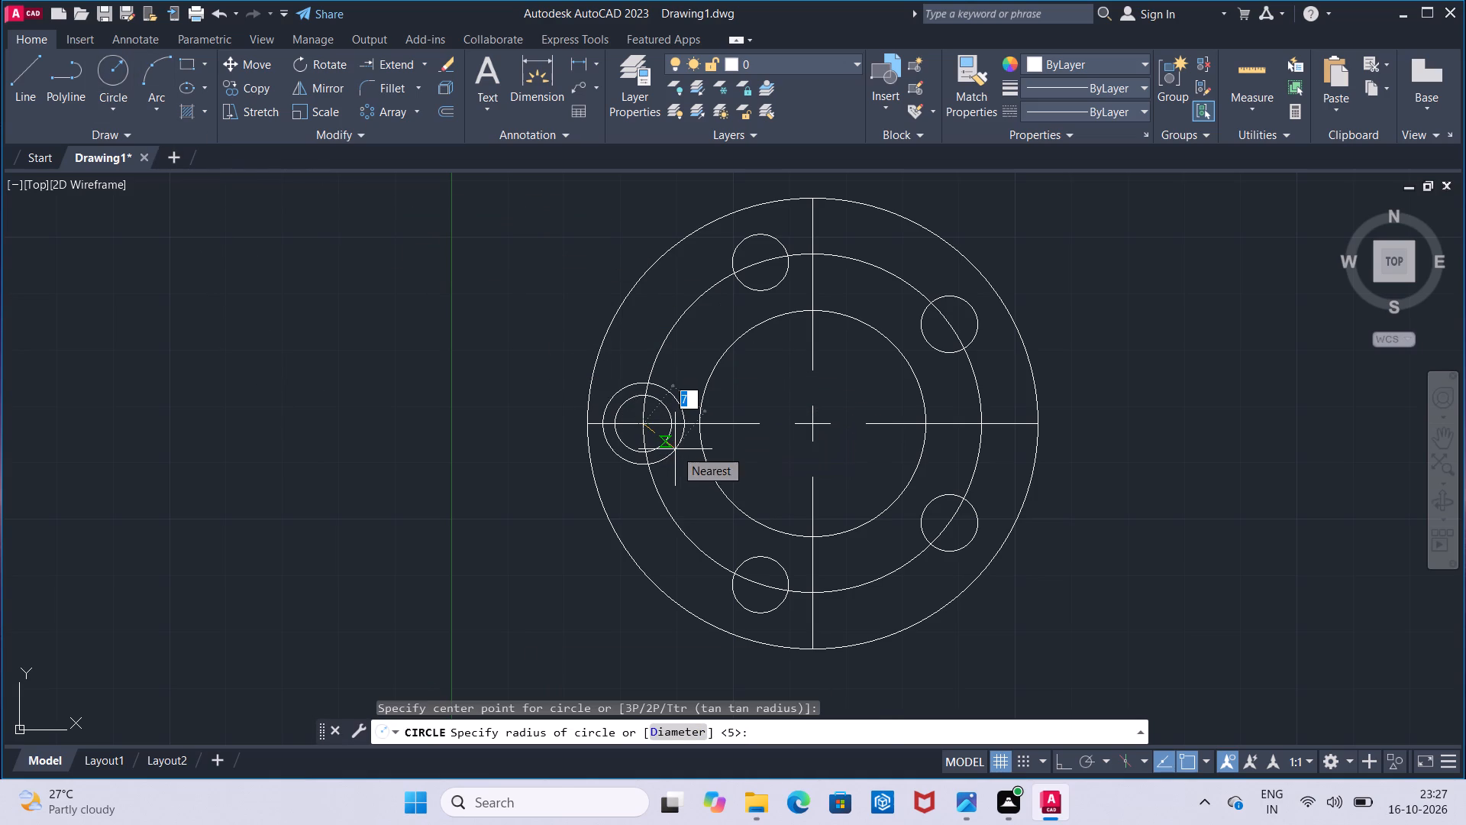
key("1")
key("0")
key("Return")
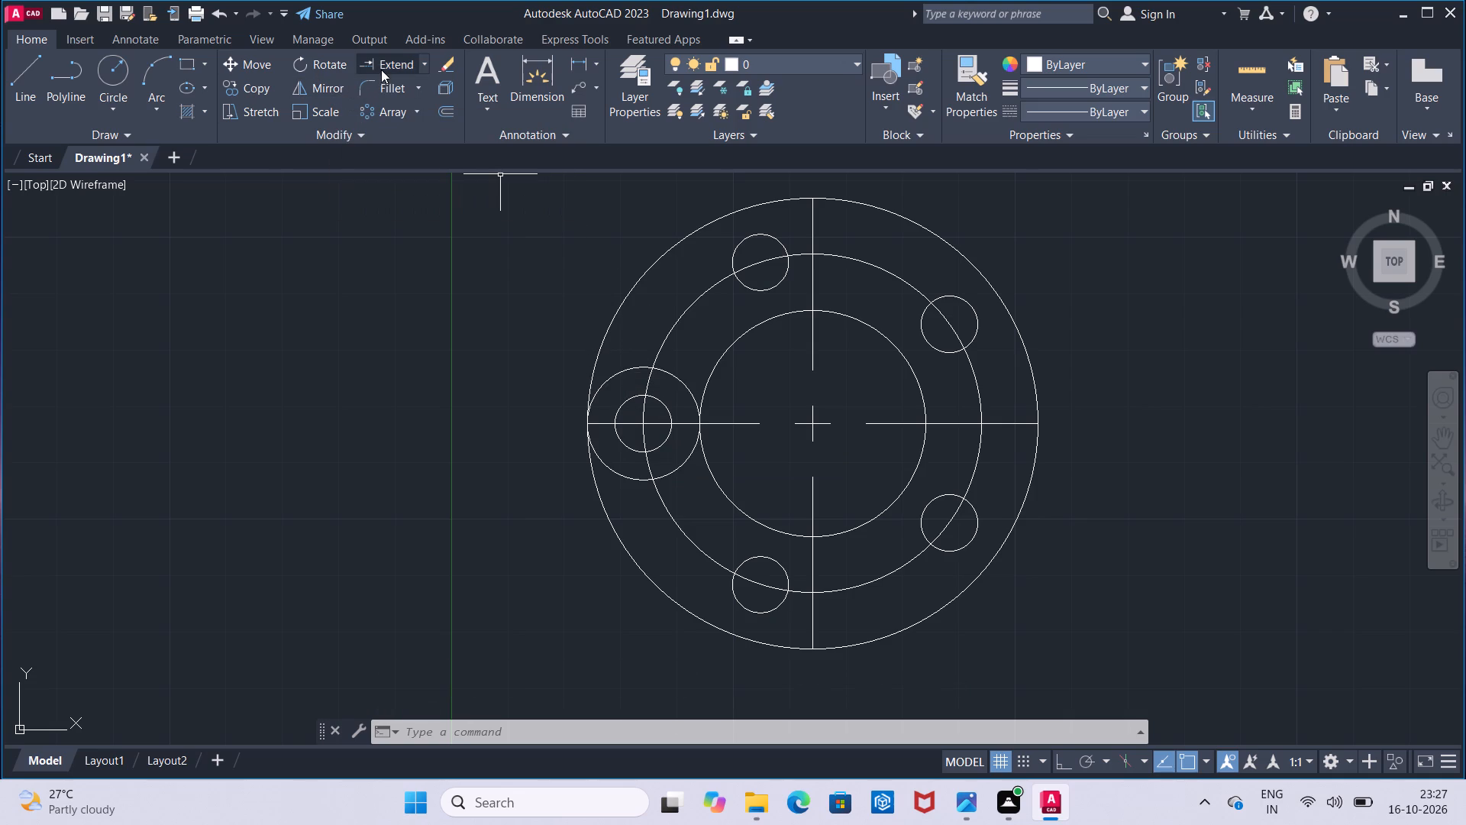
Trim the 10 mm radius circle outside the 30 mm radius circle, and the latter's arcs between the 10 mm circle and the left hole.
left_click(423, 68)
left_click(414, 93)
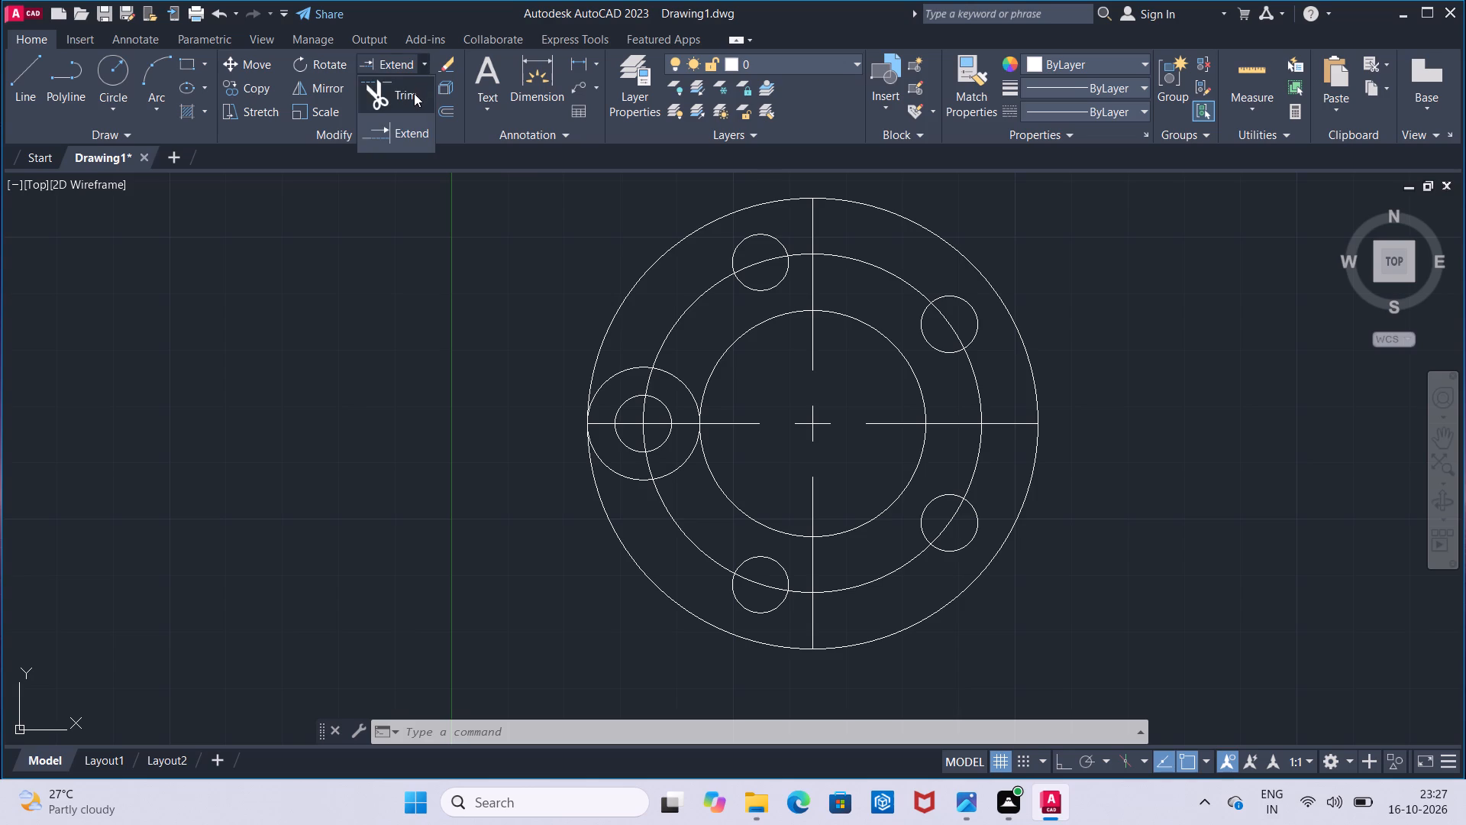
left_click(624, 367)
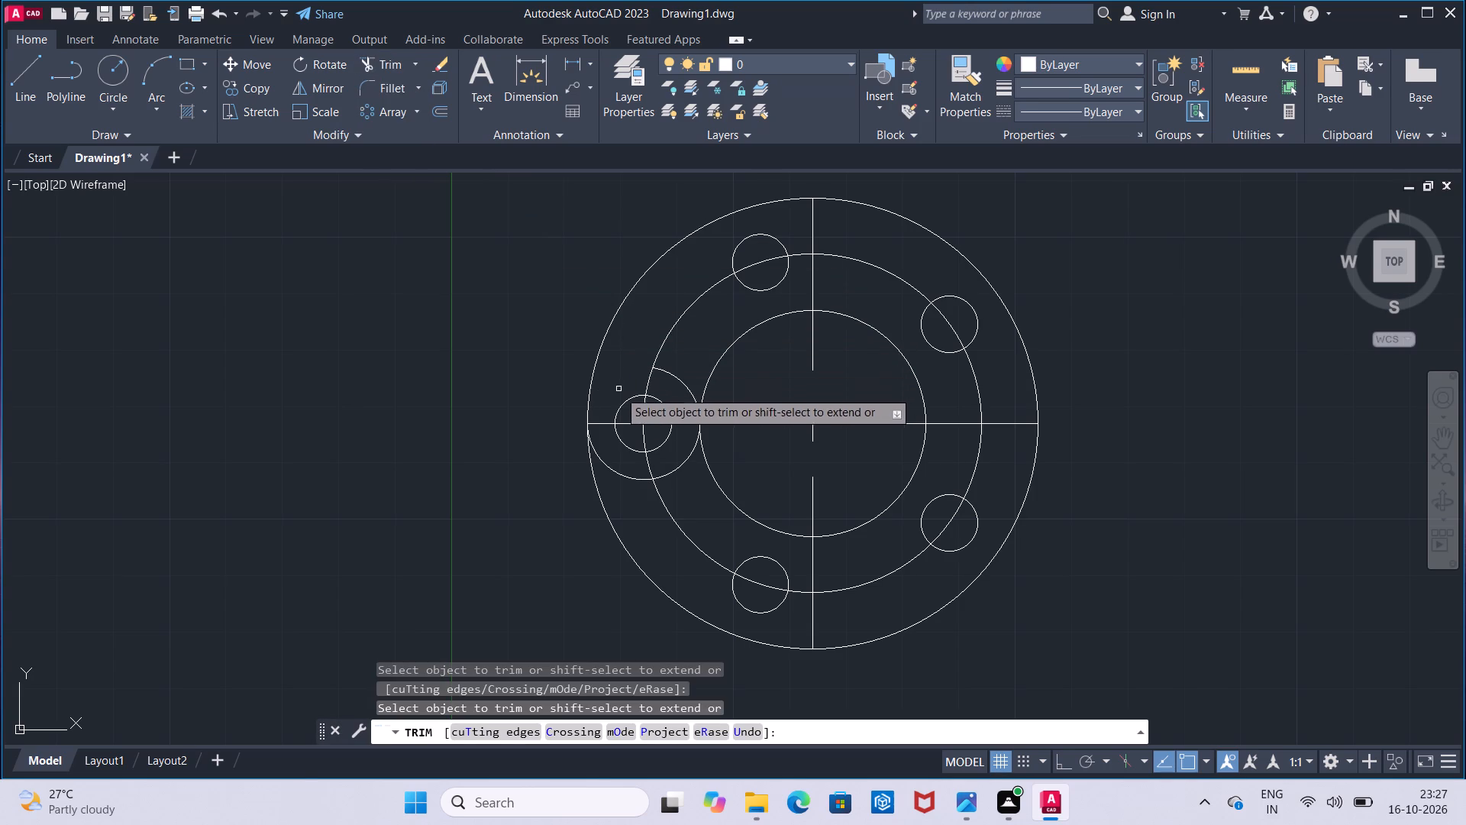
left_click(622, 473)
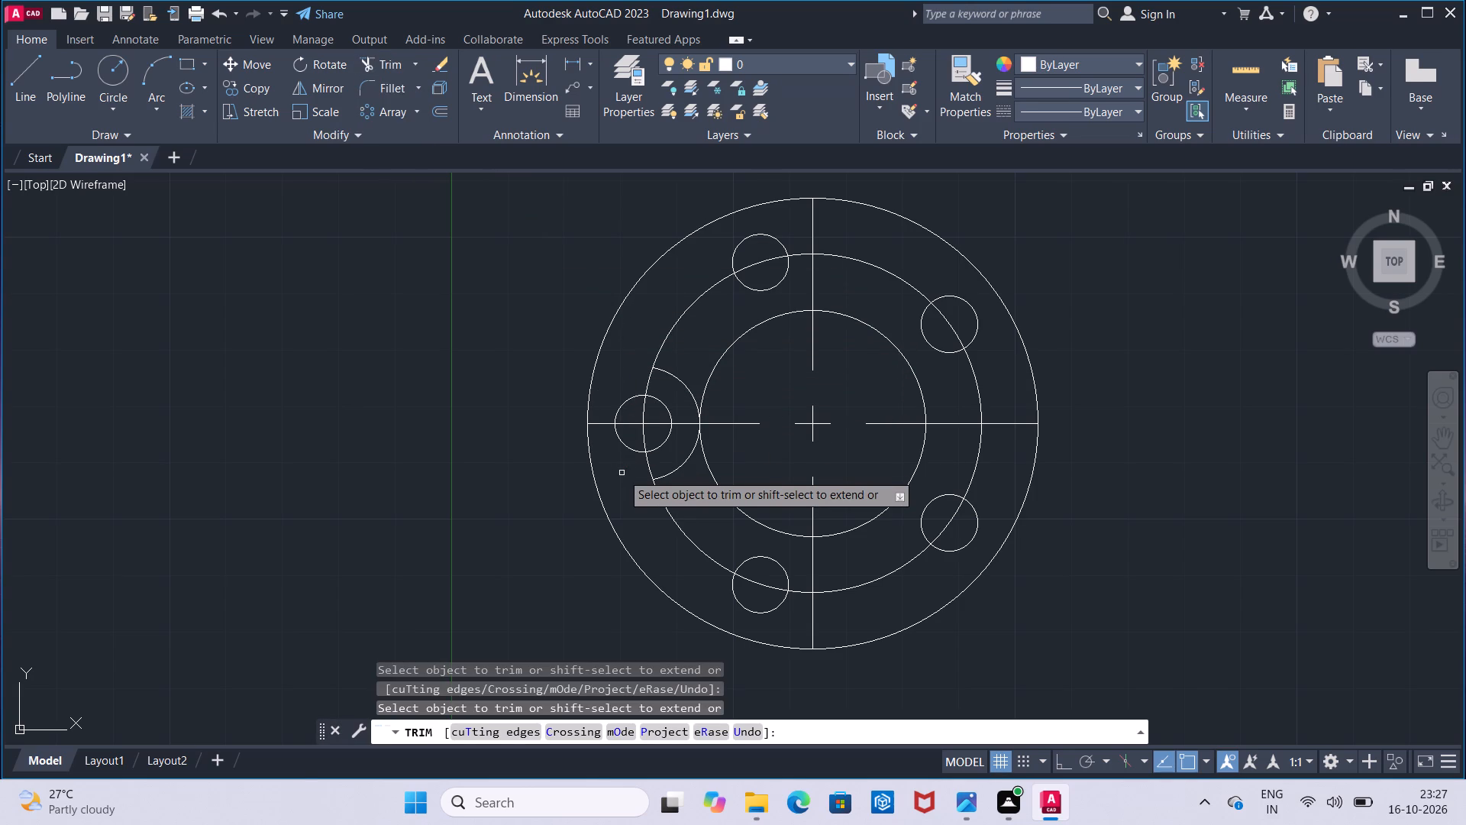
left_click(646, 465)
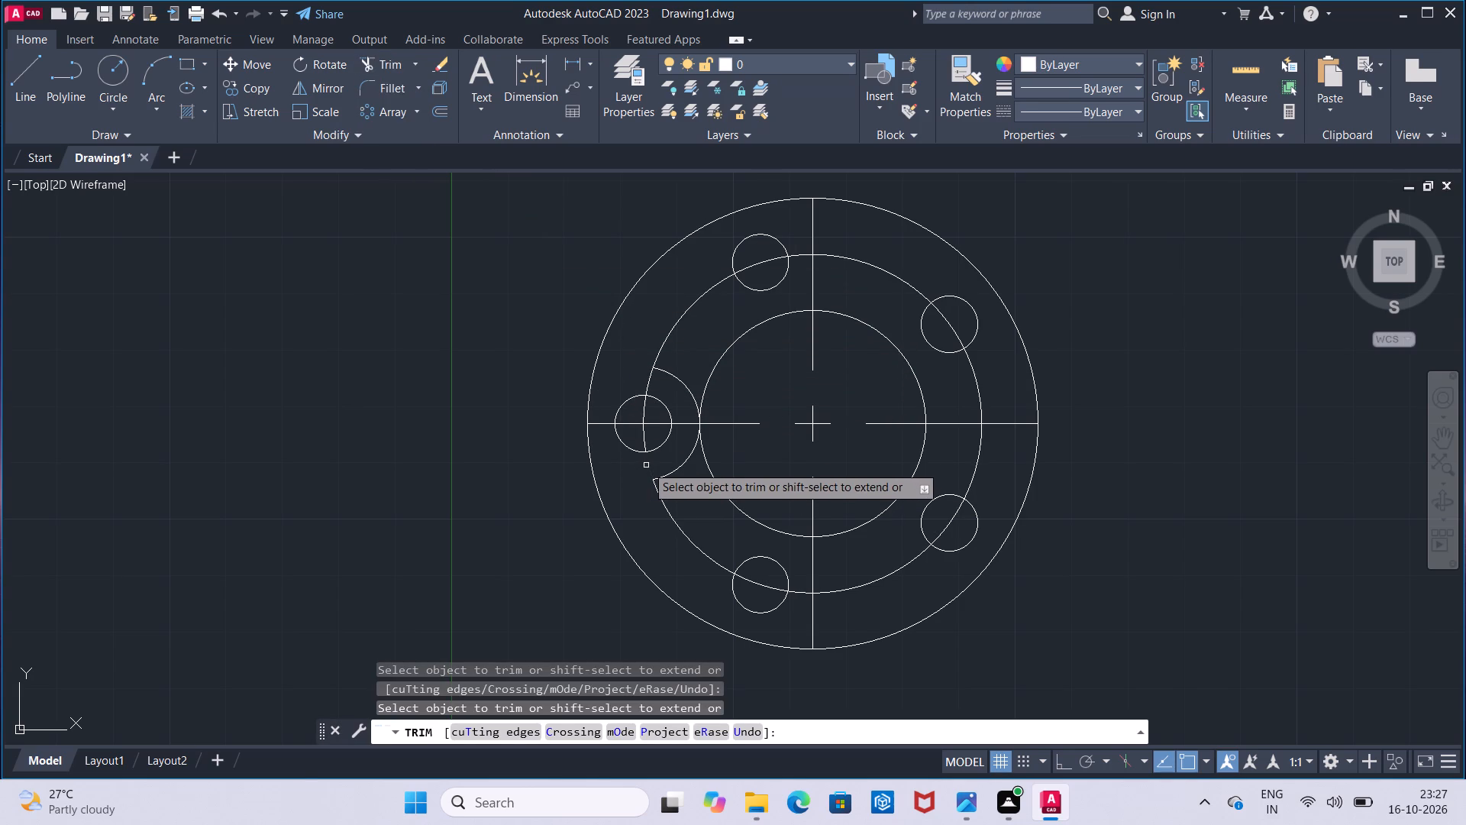
left_click(647, 390)
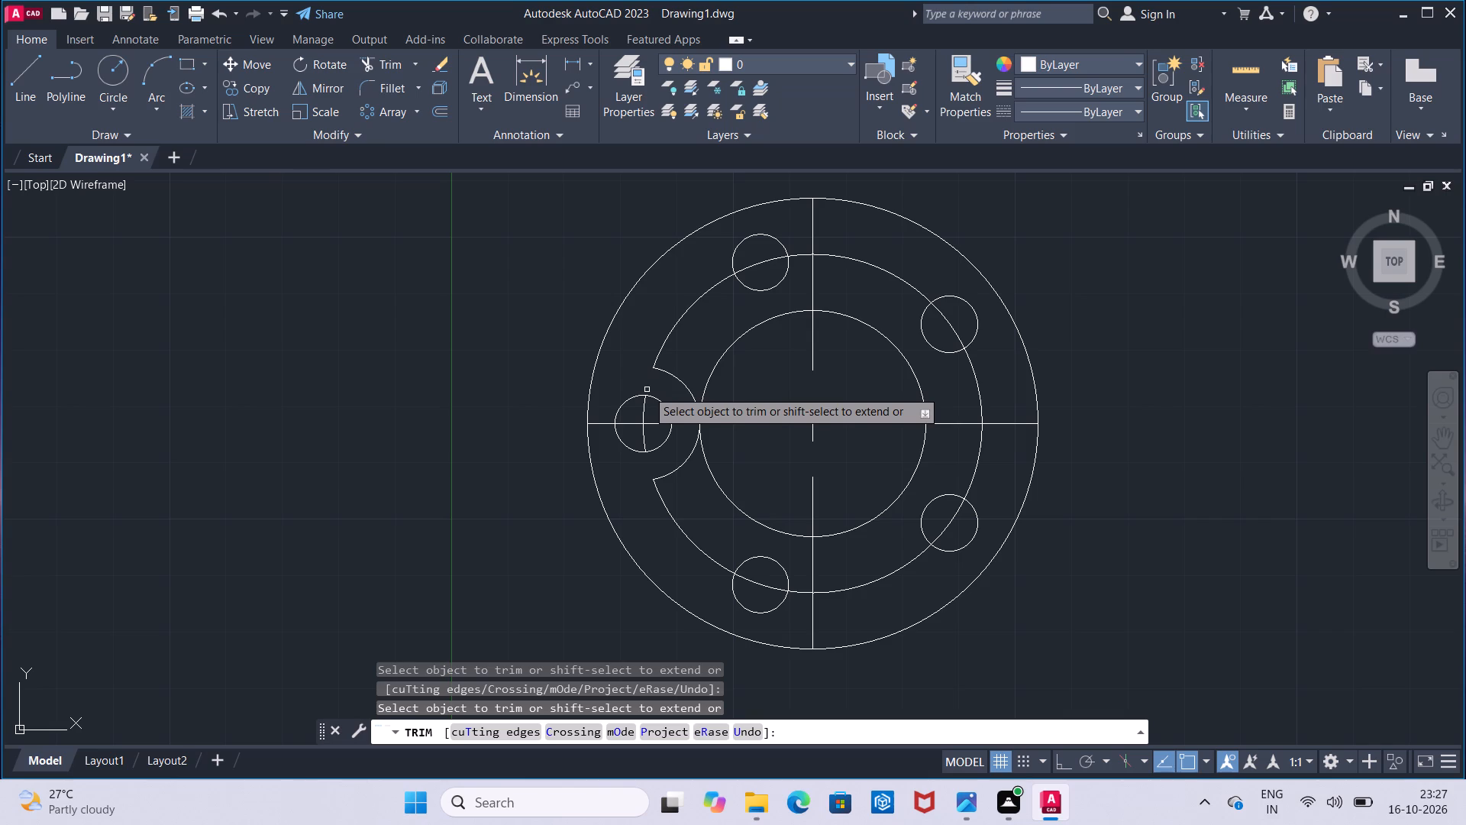
key("Escape")
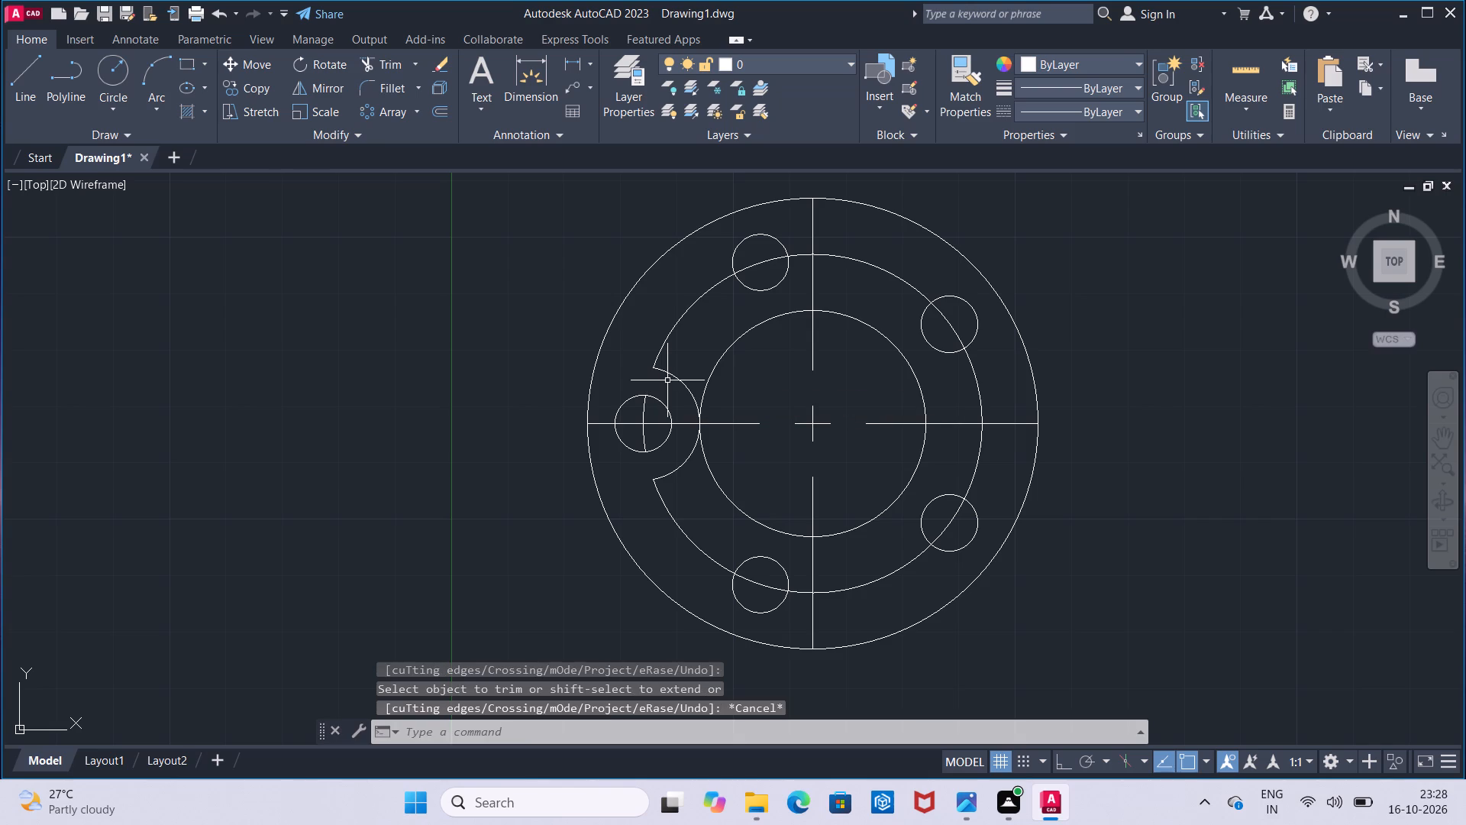
Polar array the 10 mm radius arc about the common centre with 5 items, switching the array direction to clockwise.
left_click(383, 108)
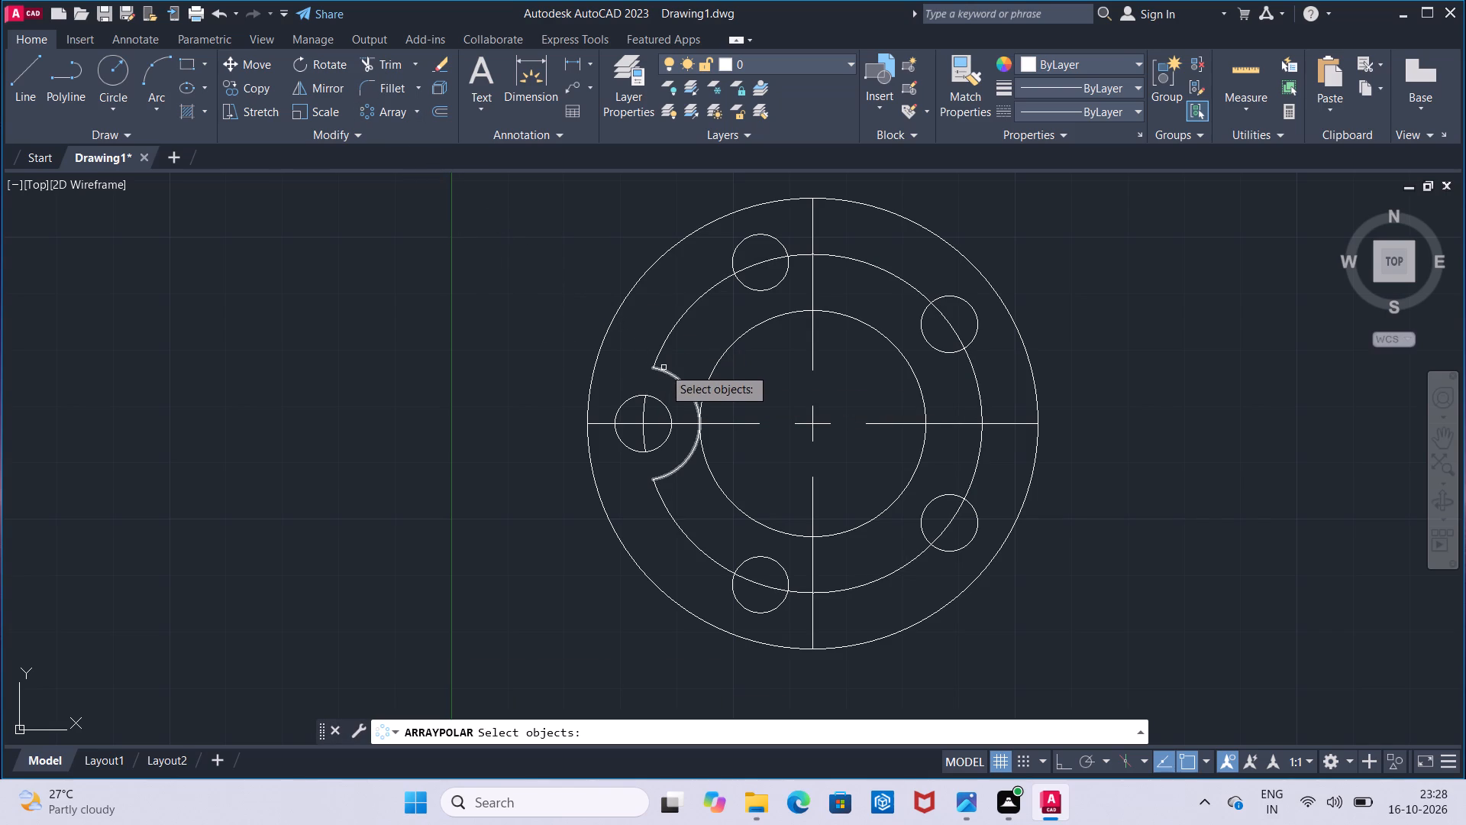
left_click(664, 369)
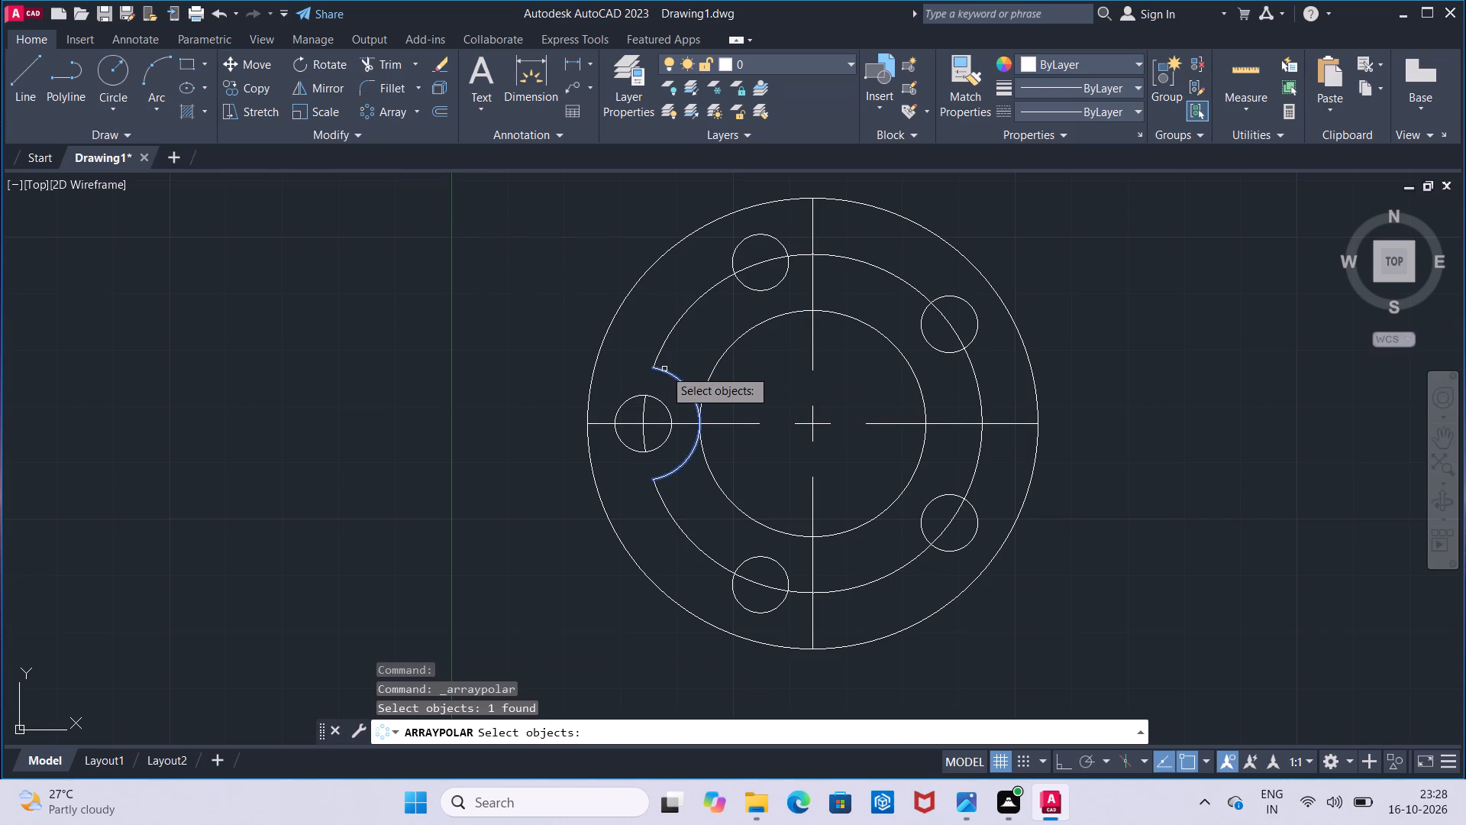
key("Return")
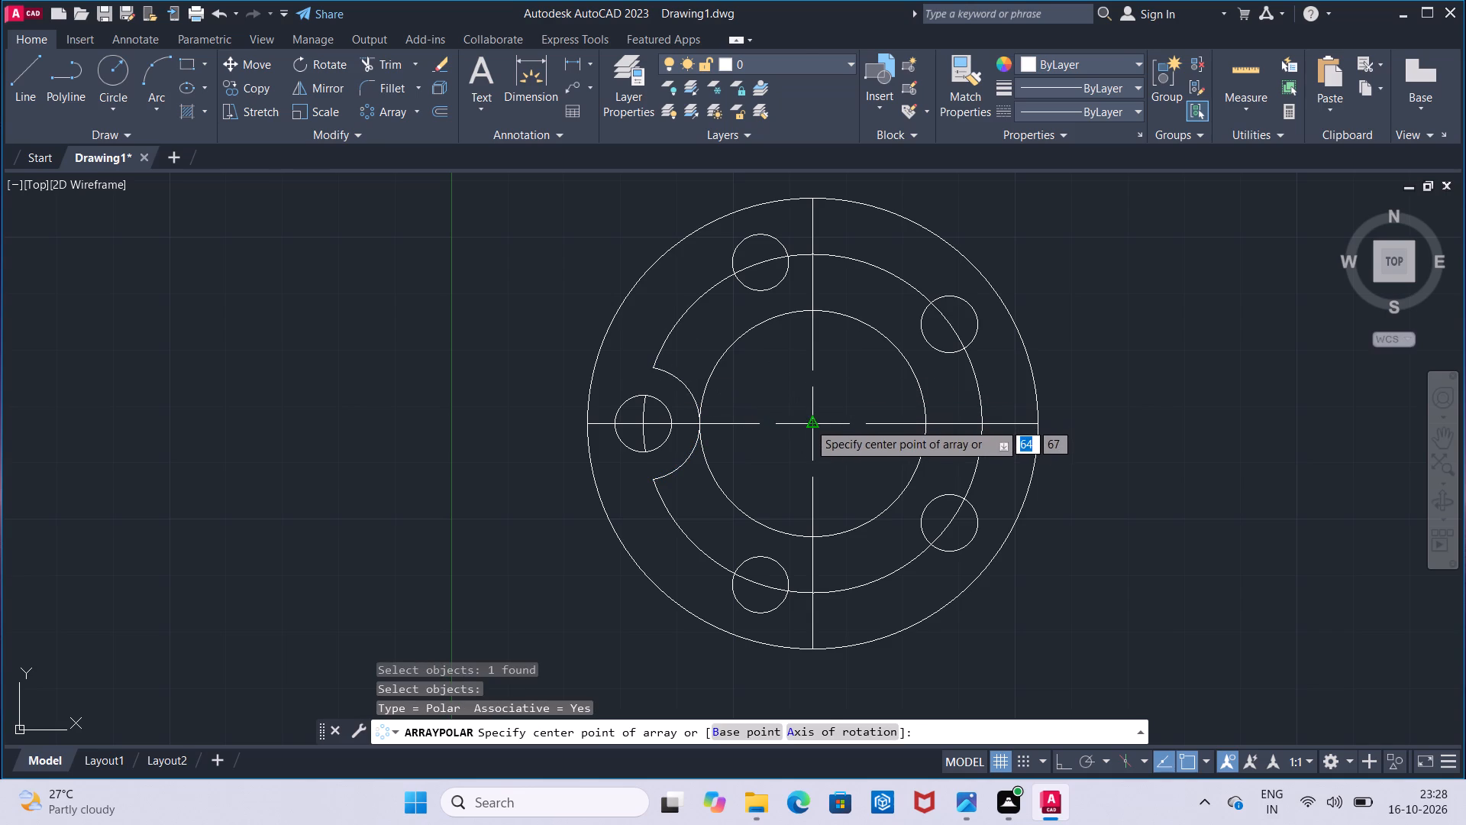
left_click(809, 422)
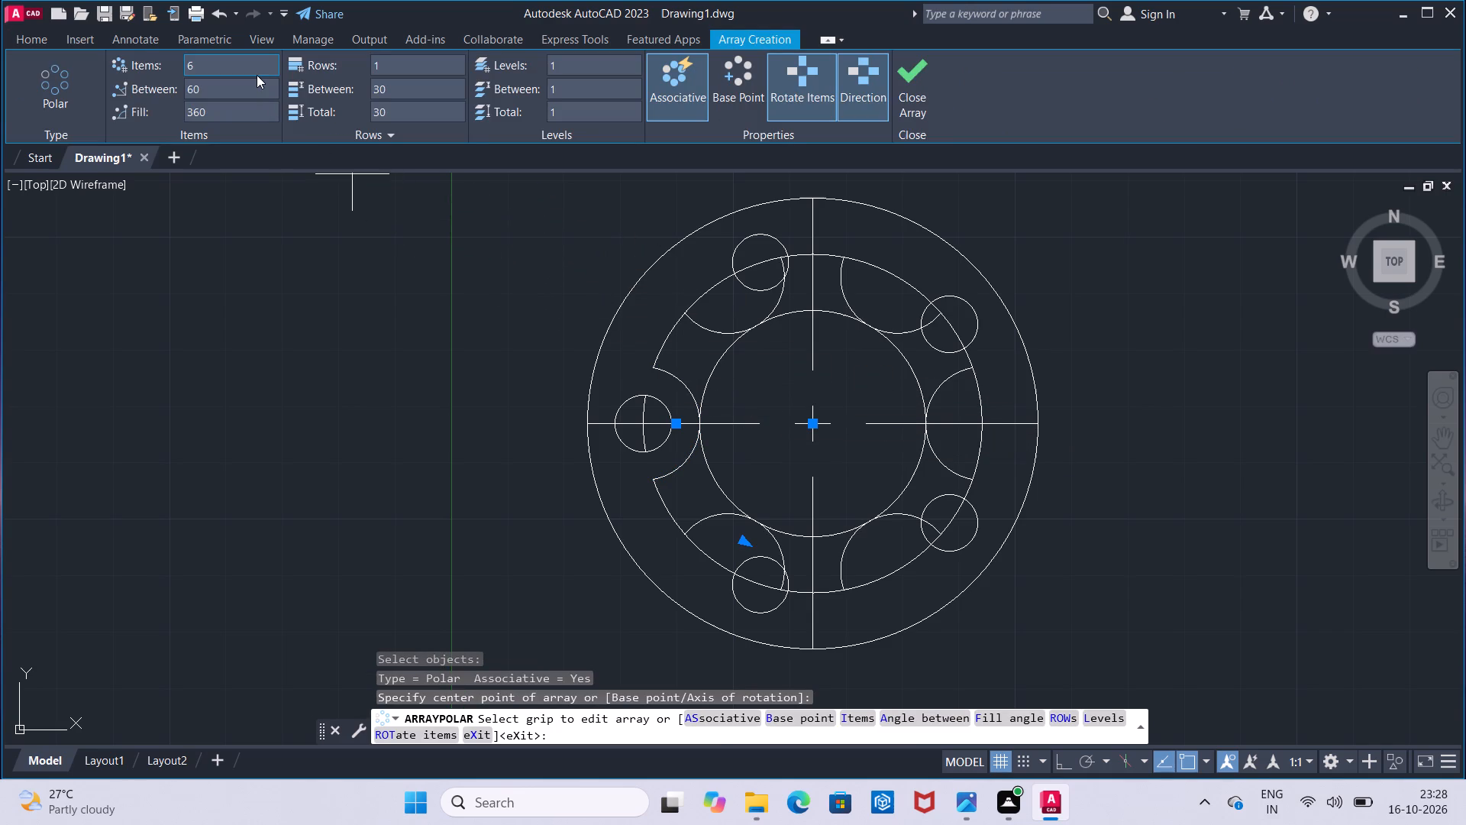
left_click(257, 75)
key("5")
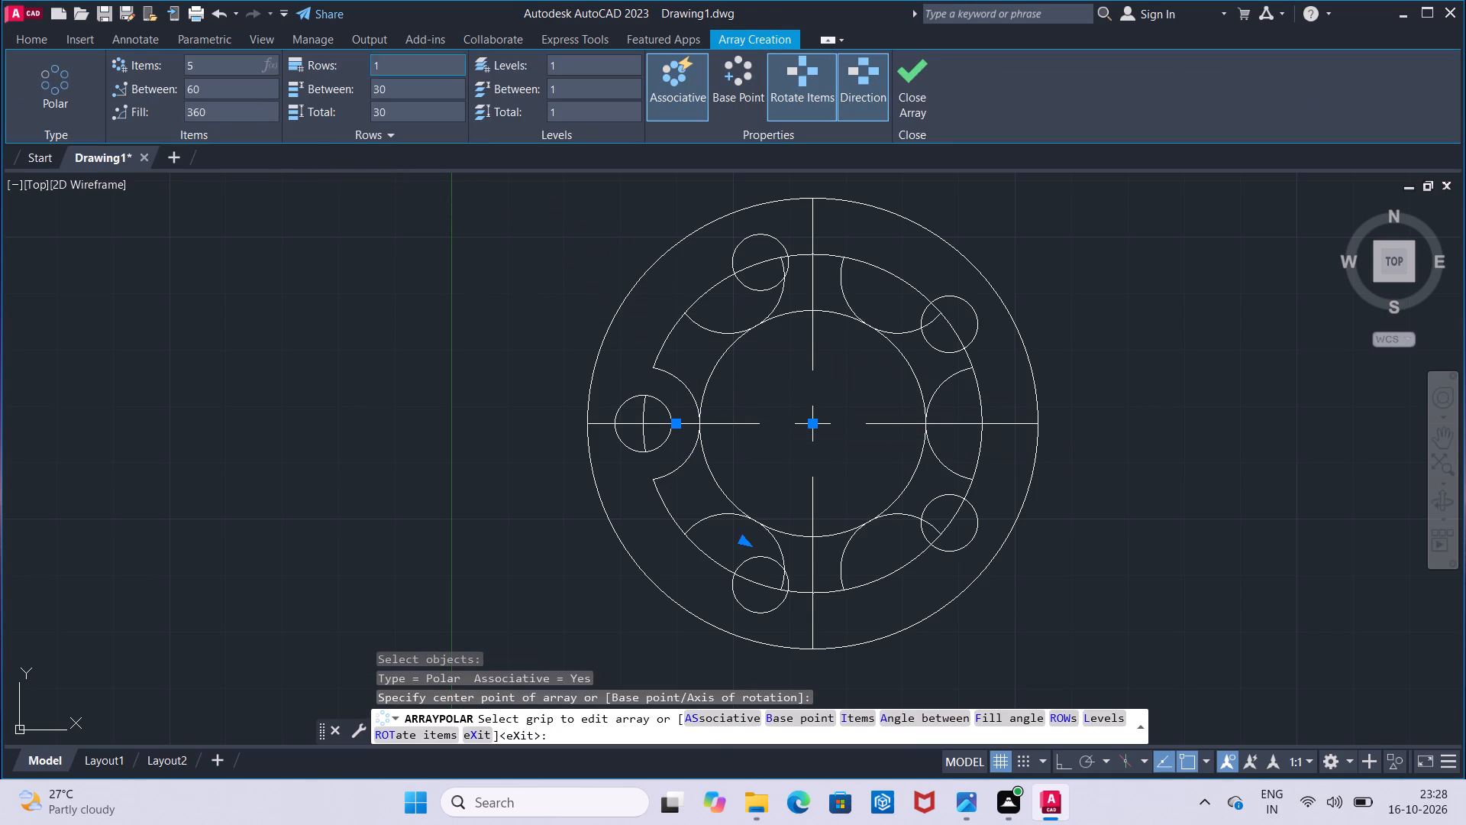
left_click(851, 108)
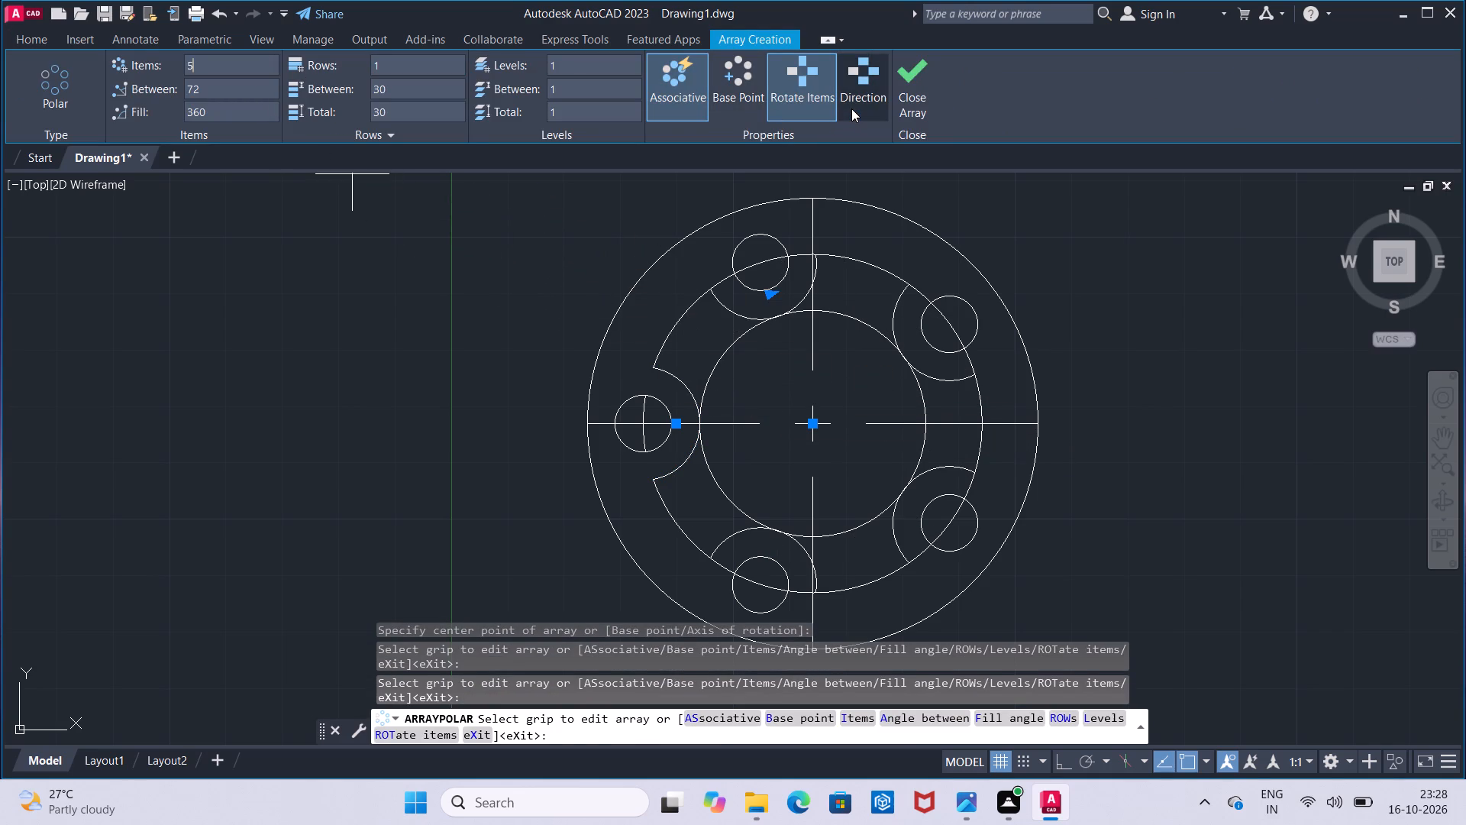
left_click(893, 106)
left_click(900, 102)
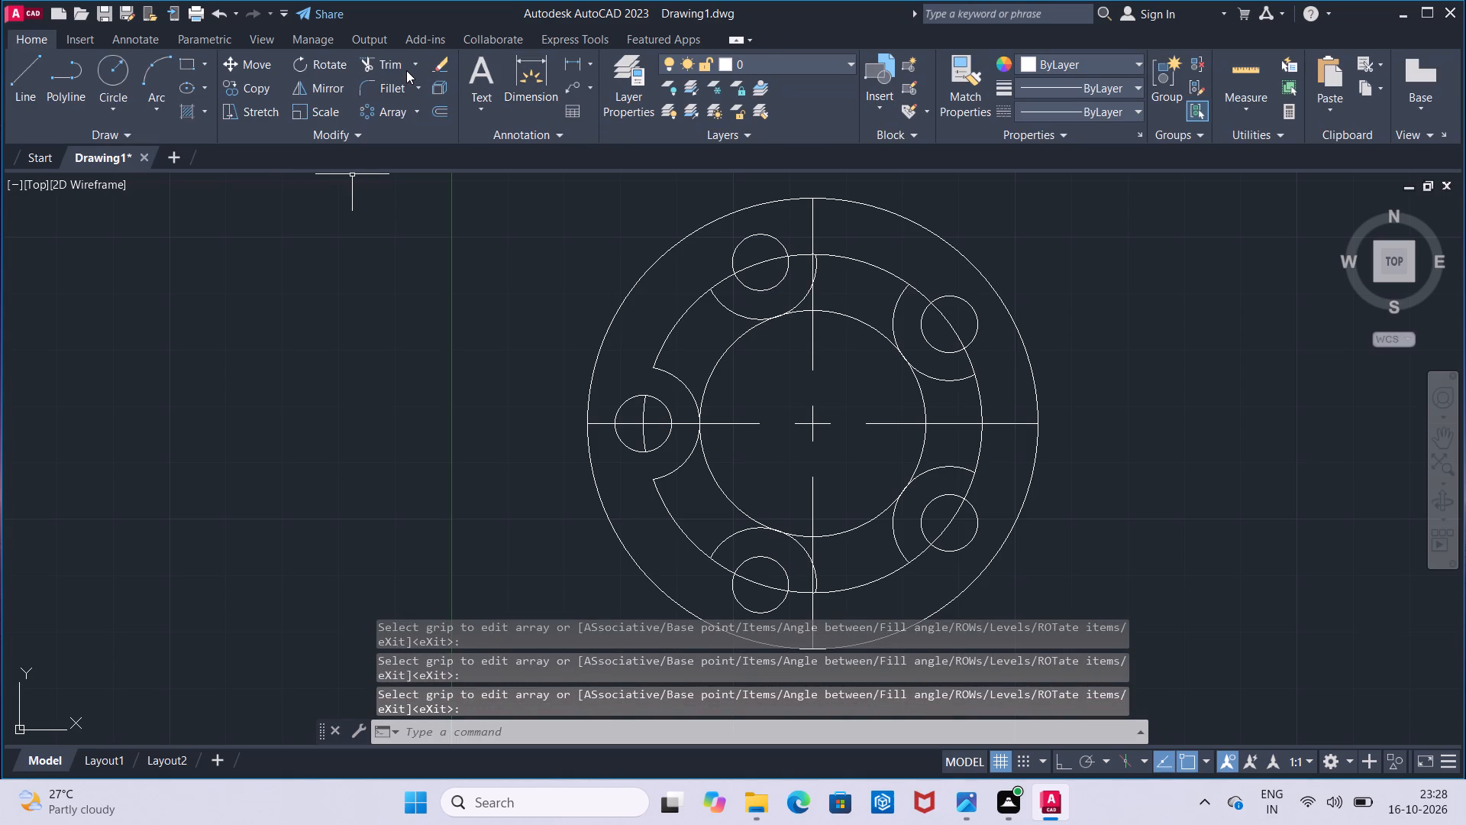
Trim the 30 mm radius circle's arcs between the four arrayed 10 mm radius recesses and their 5 mm radius holes.
left_click(406, 70)
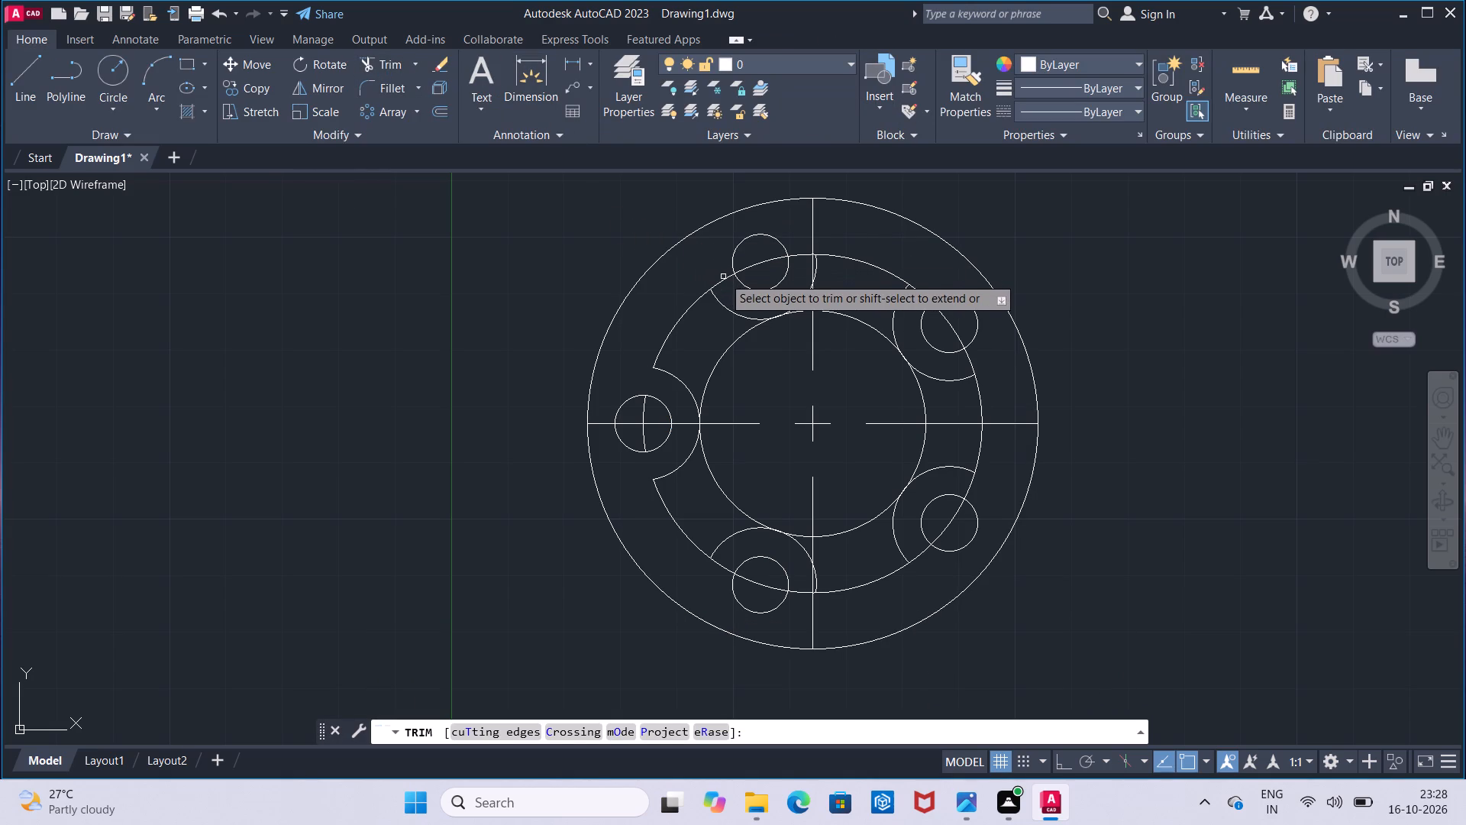
left_click(724, 277)
left_click(795, 258)
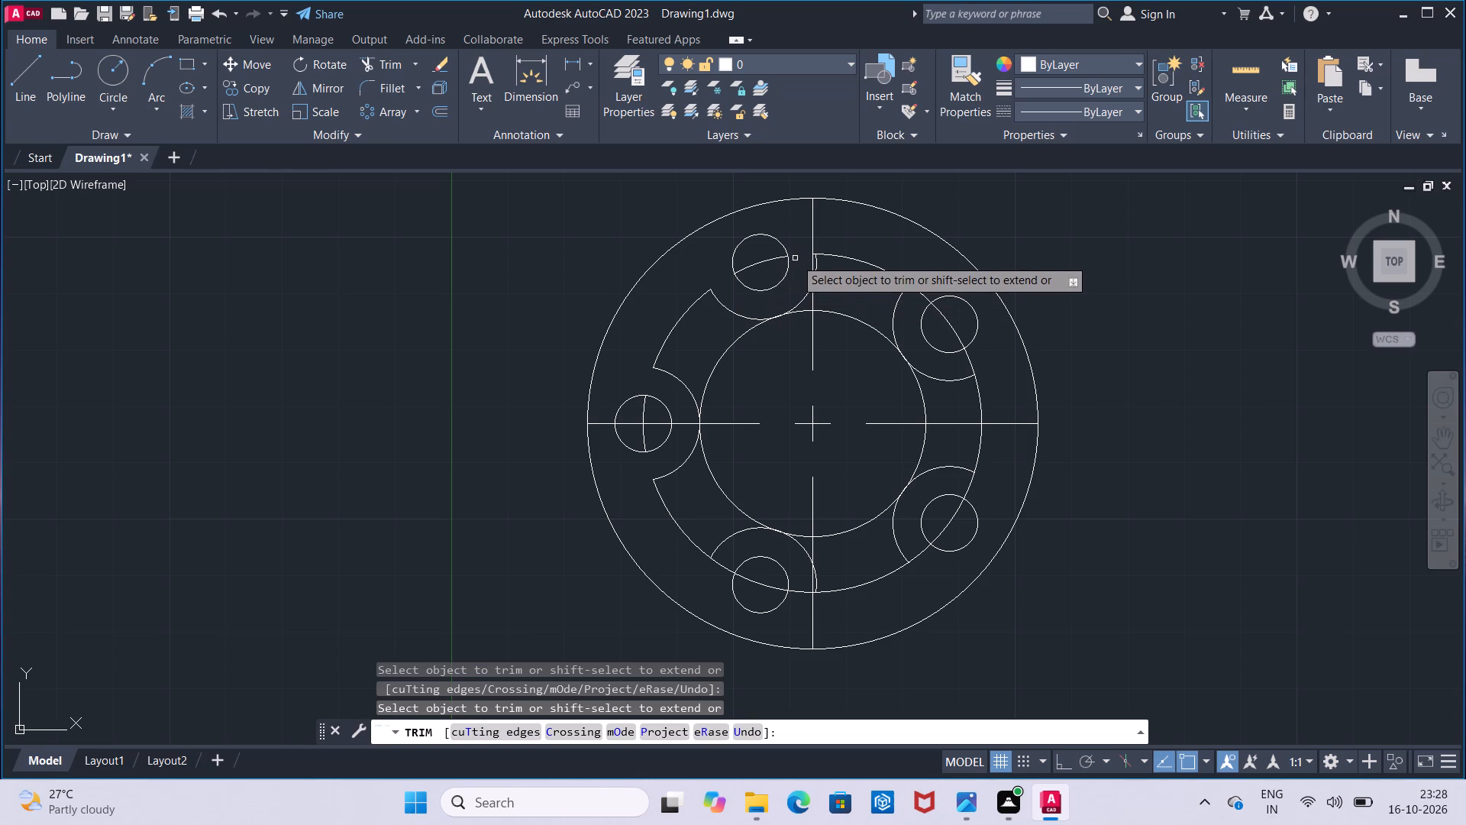
left_click(922, 299)
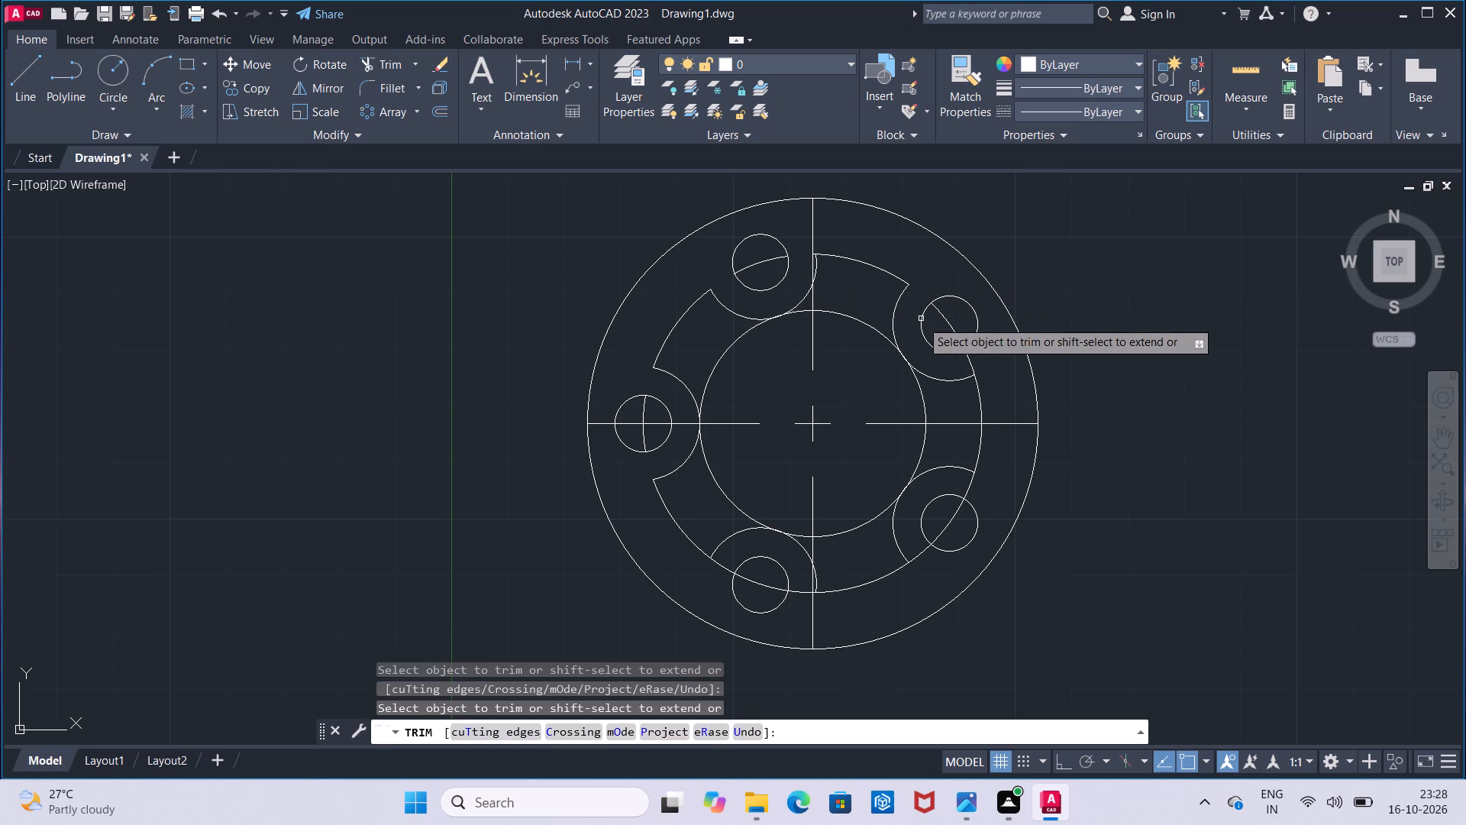
left_click(973, 364)
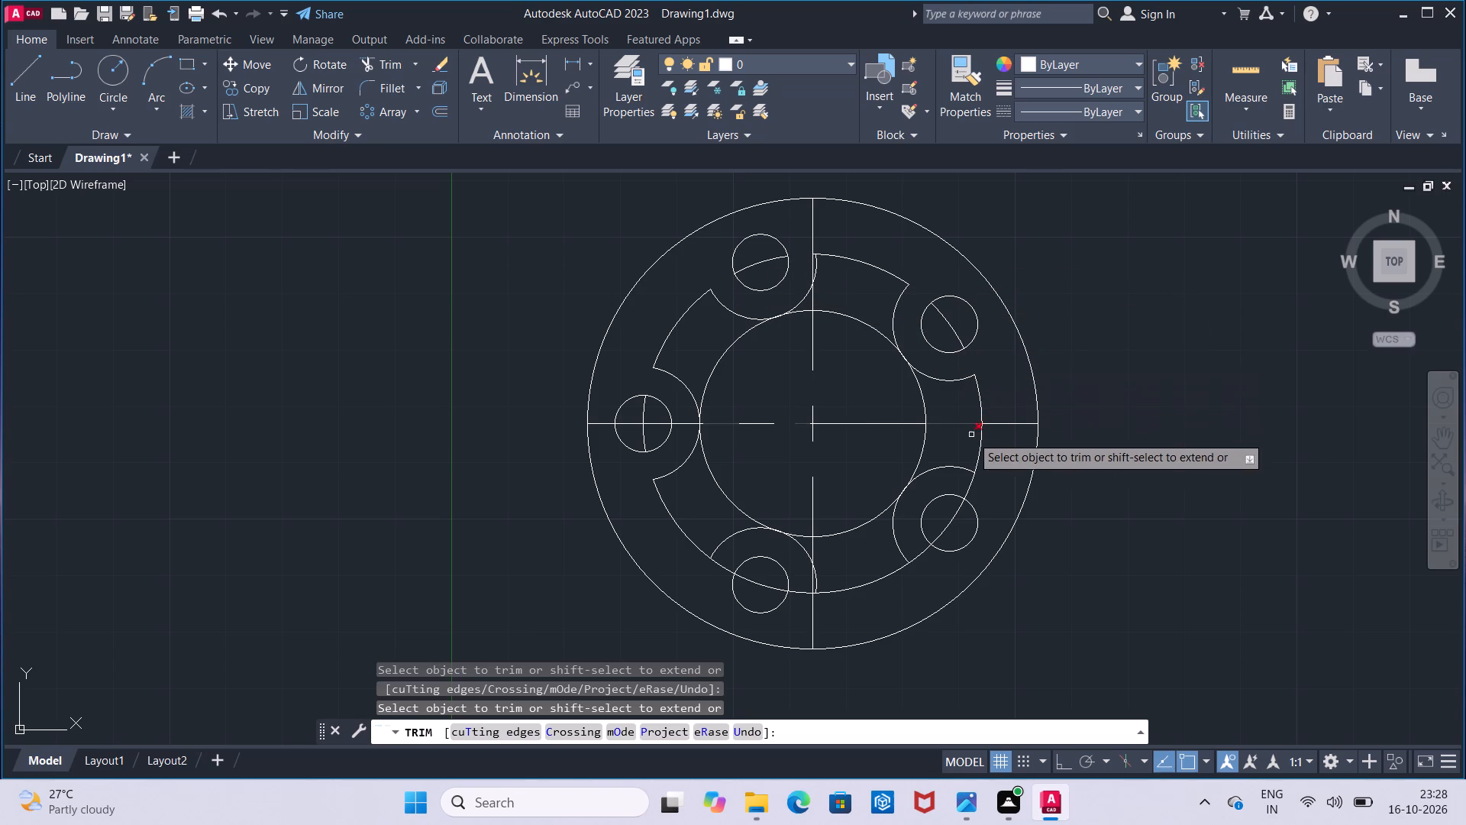
left_click(969, 493)
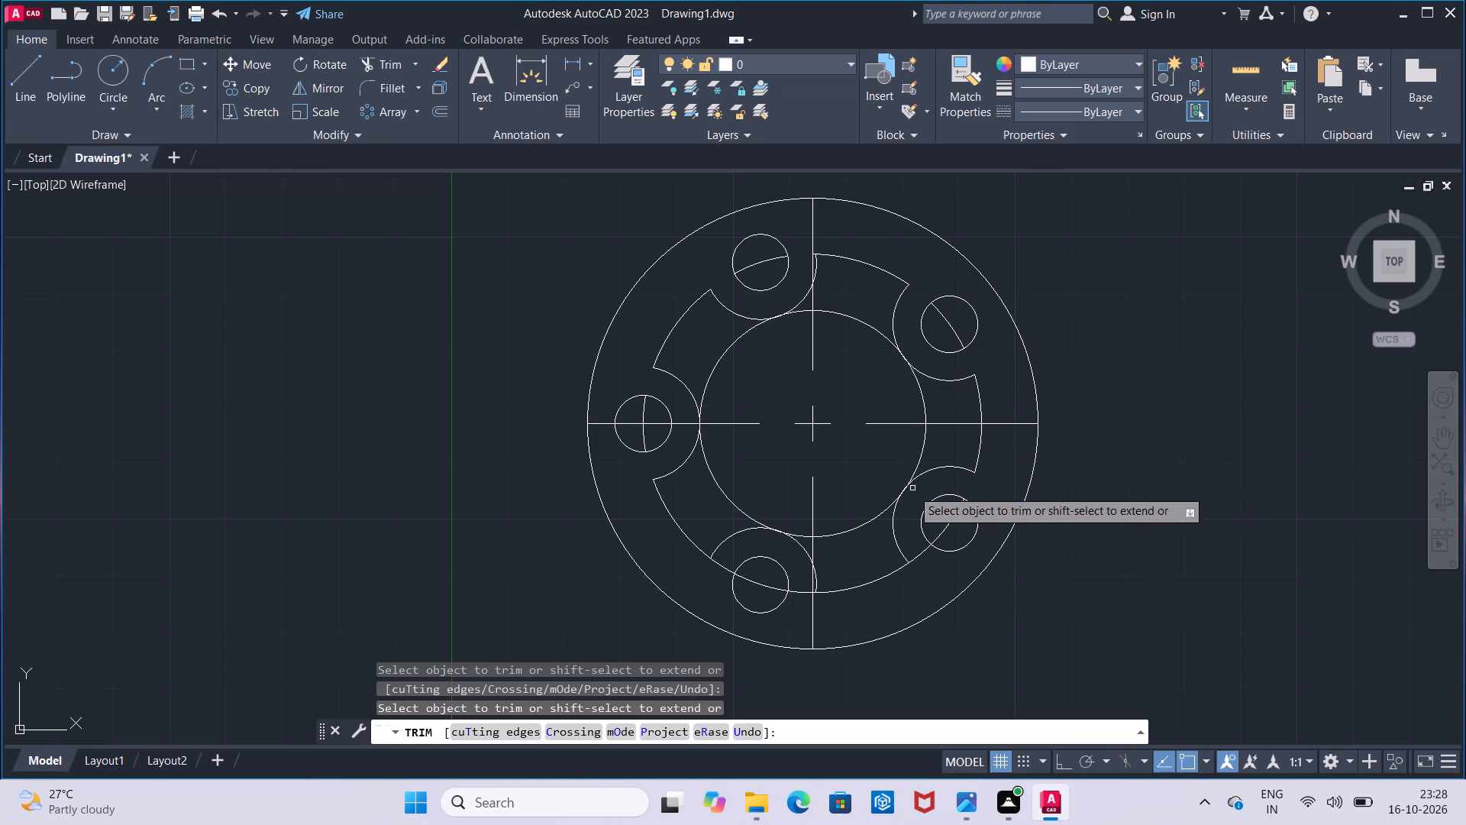
left_click(915, 553)
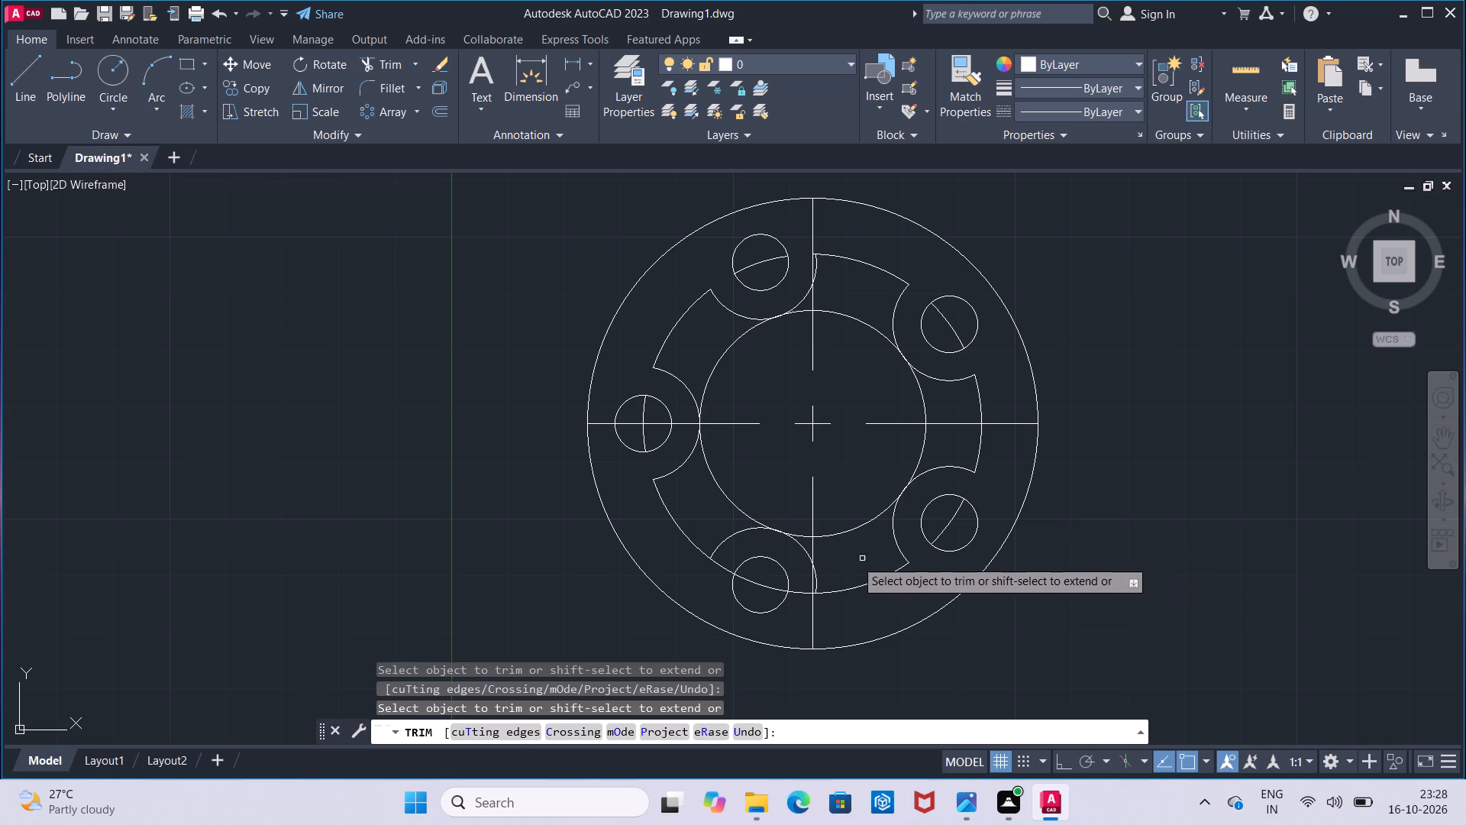
left_click(798, 594)
left_click(720, 568)
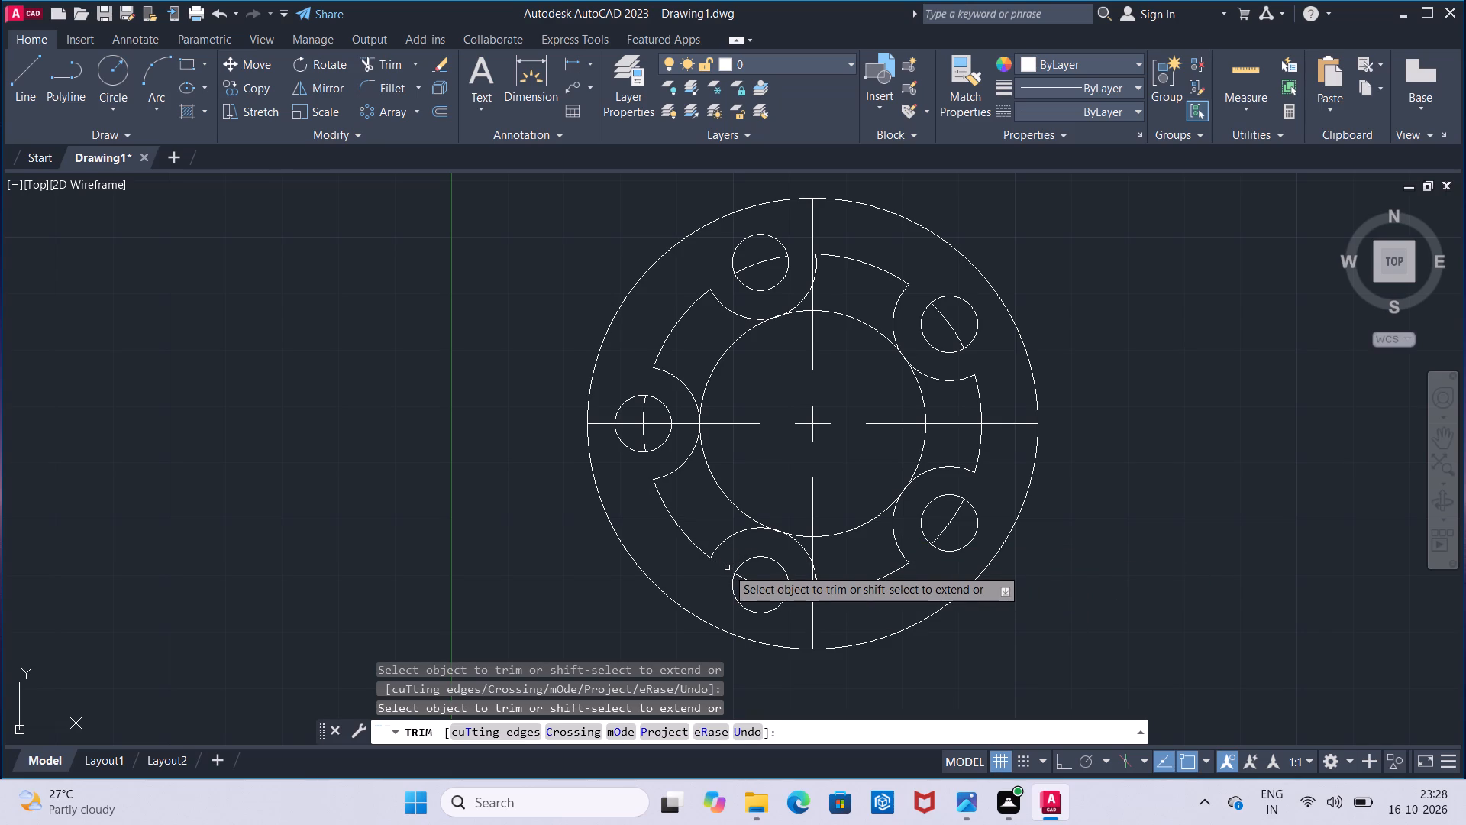
scroll(727, 568, "up", 1)
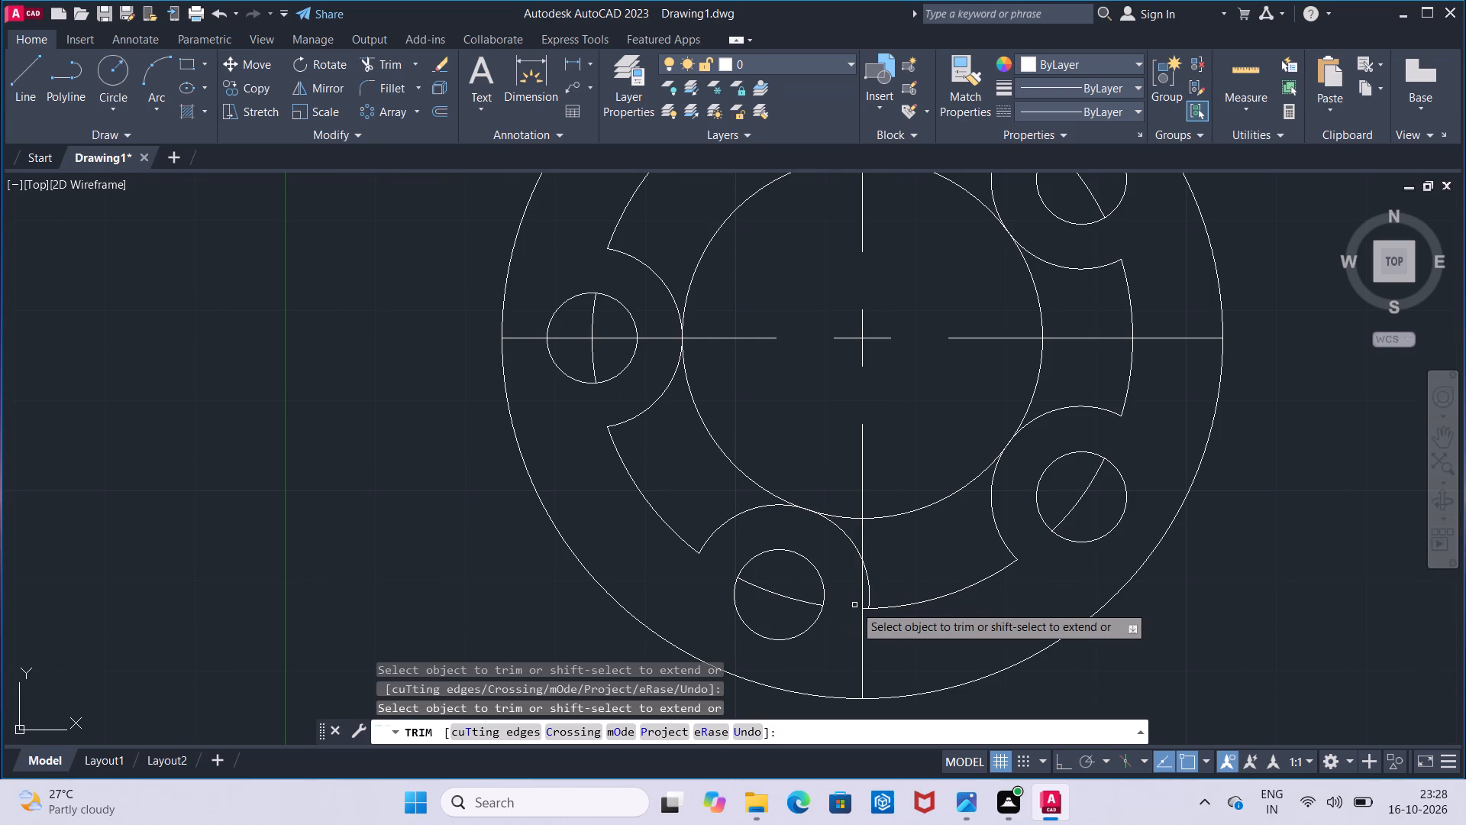
scroll(872, 596, "up", 2)
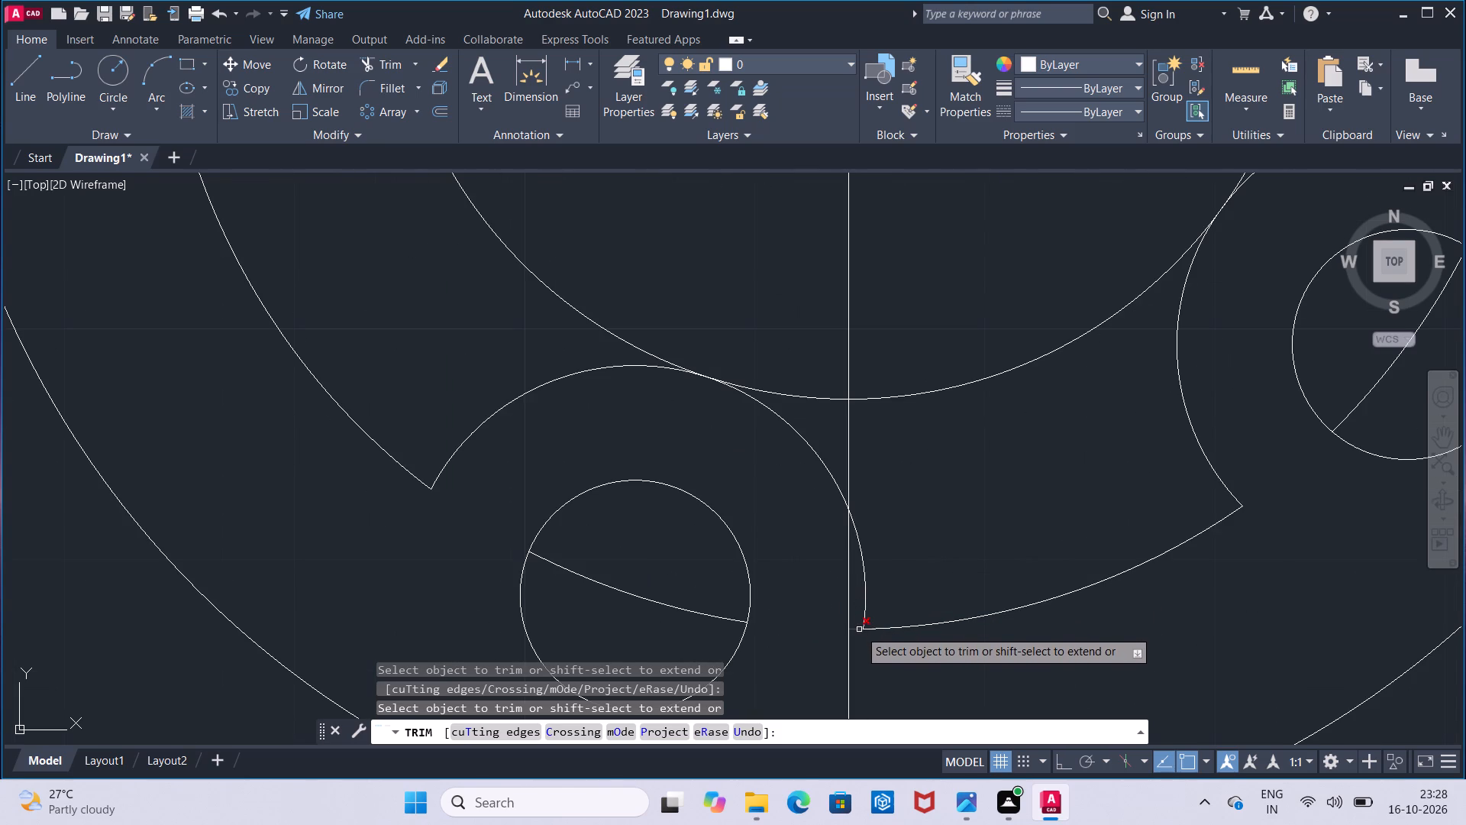
left_click(859, 629)
scroll(854, 616, "down", 3)
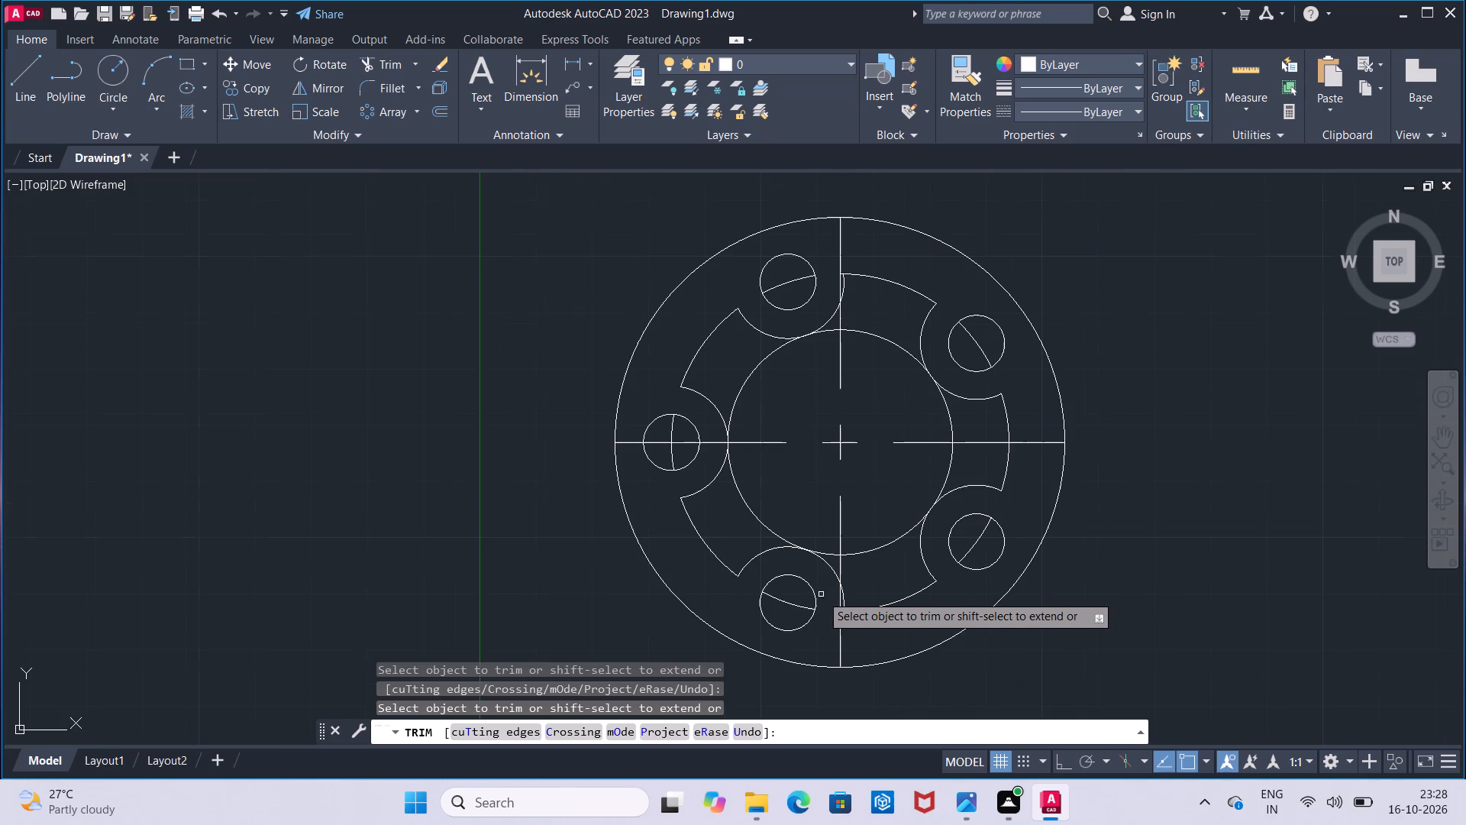
key("Escape")
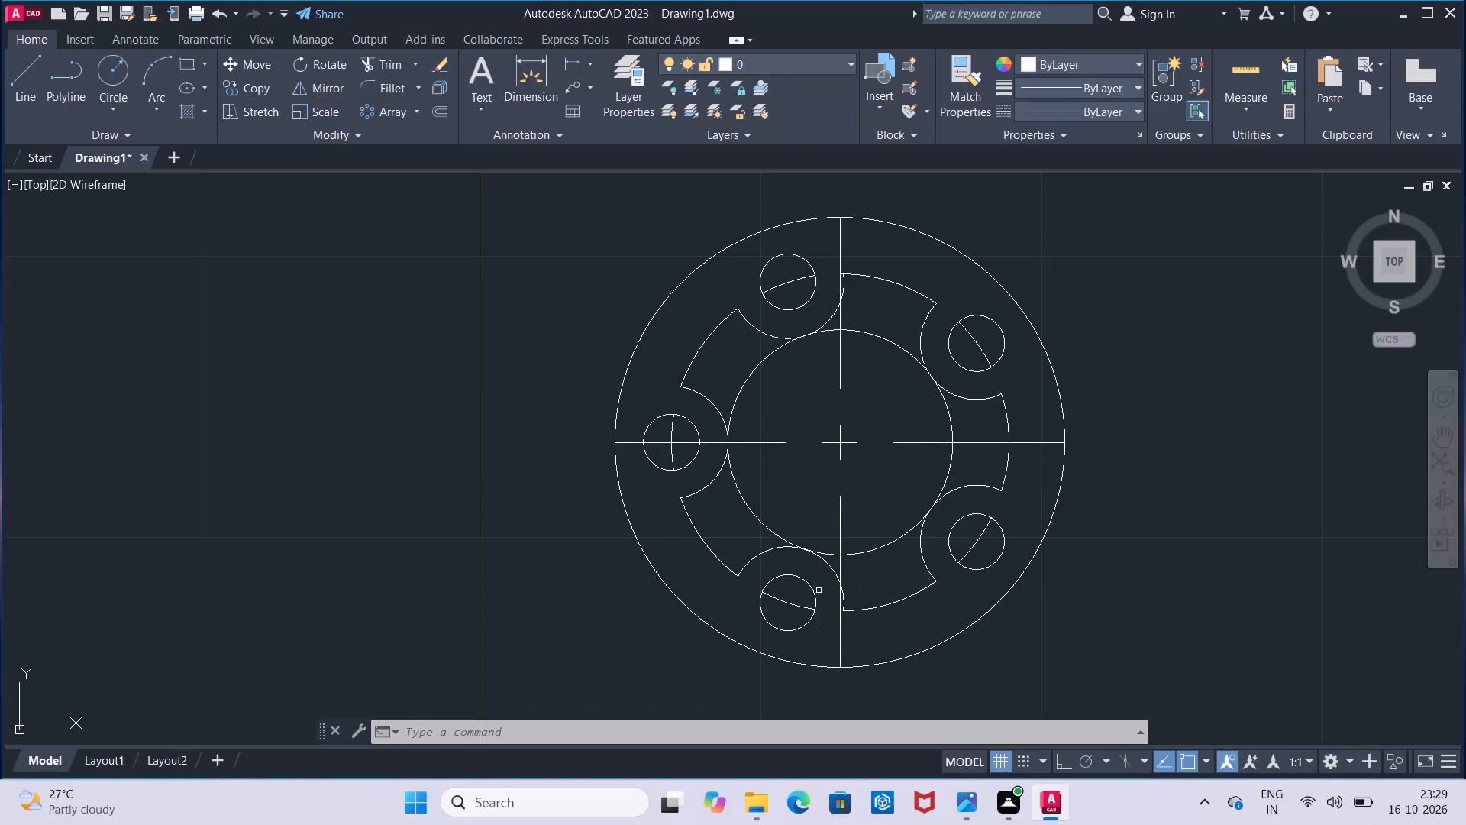
key("Escape")
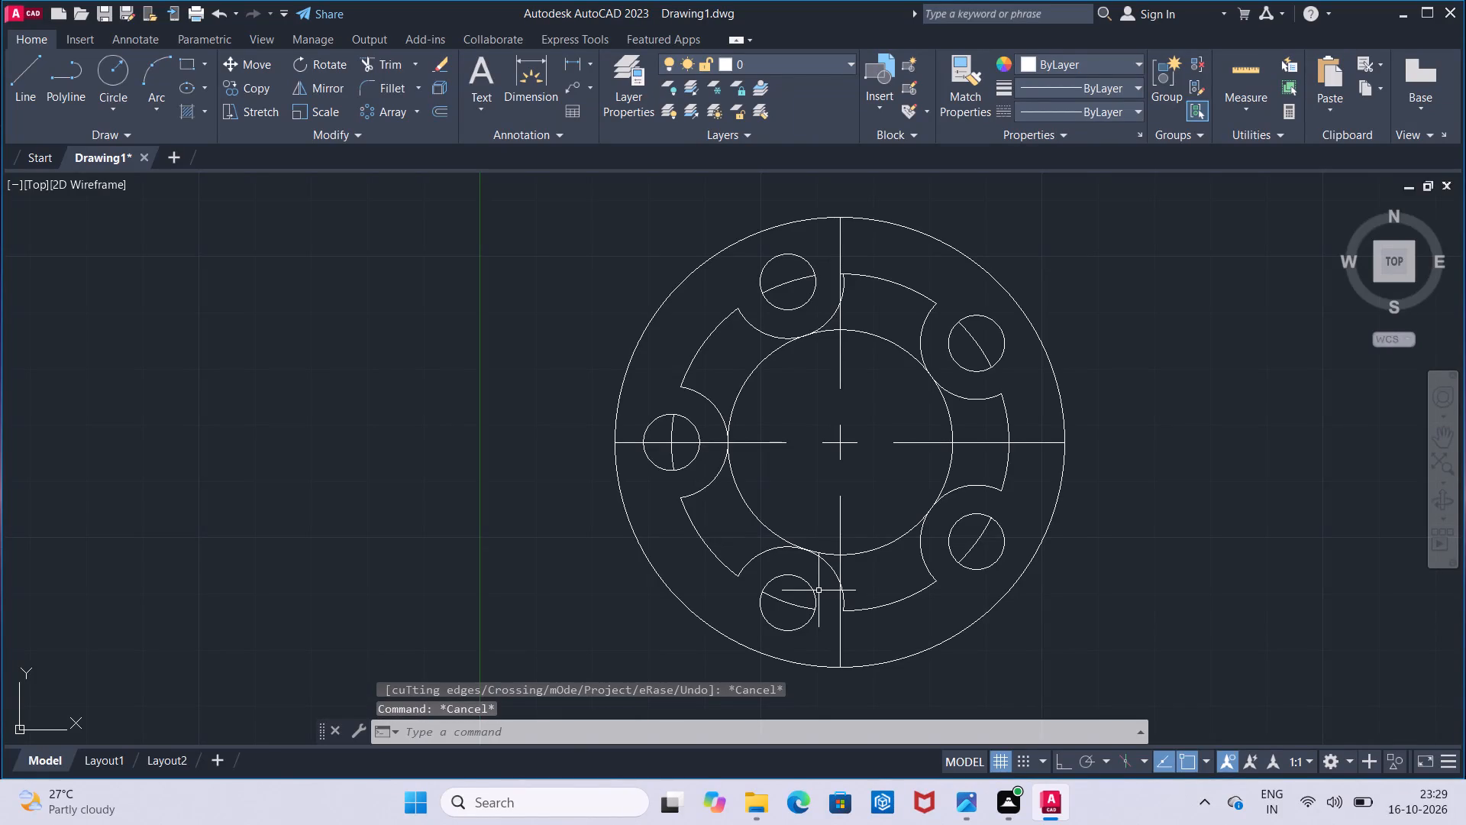
Draw a 90 mm radius circle centred on the flange's common centre.
scroll(819, 590, "down", 1)
middle_click_drag(819, 590, 810, 408)
scroll(810, 408, "up", 1)
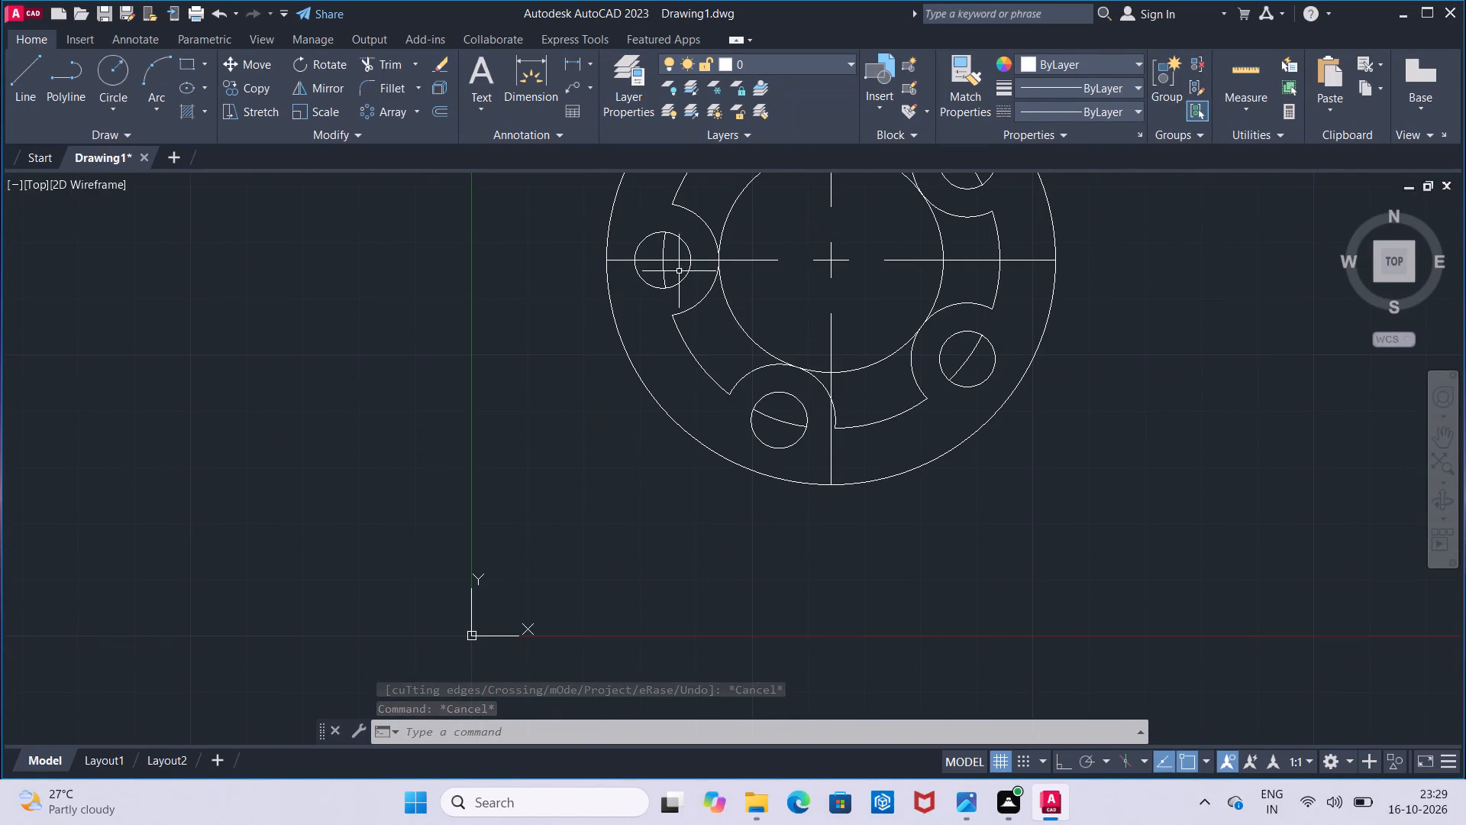
scroll(761, 283, "down", 1)
scroll(641, 153, "down", 1)
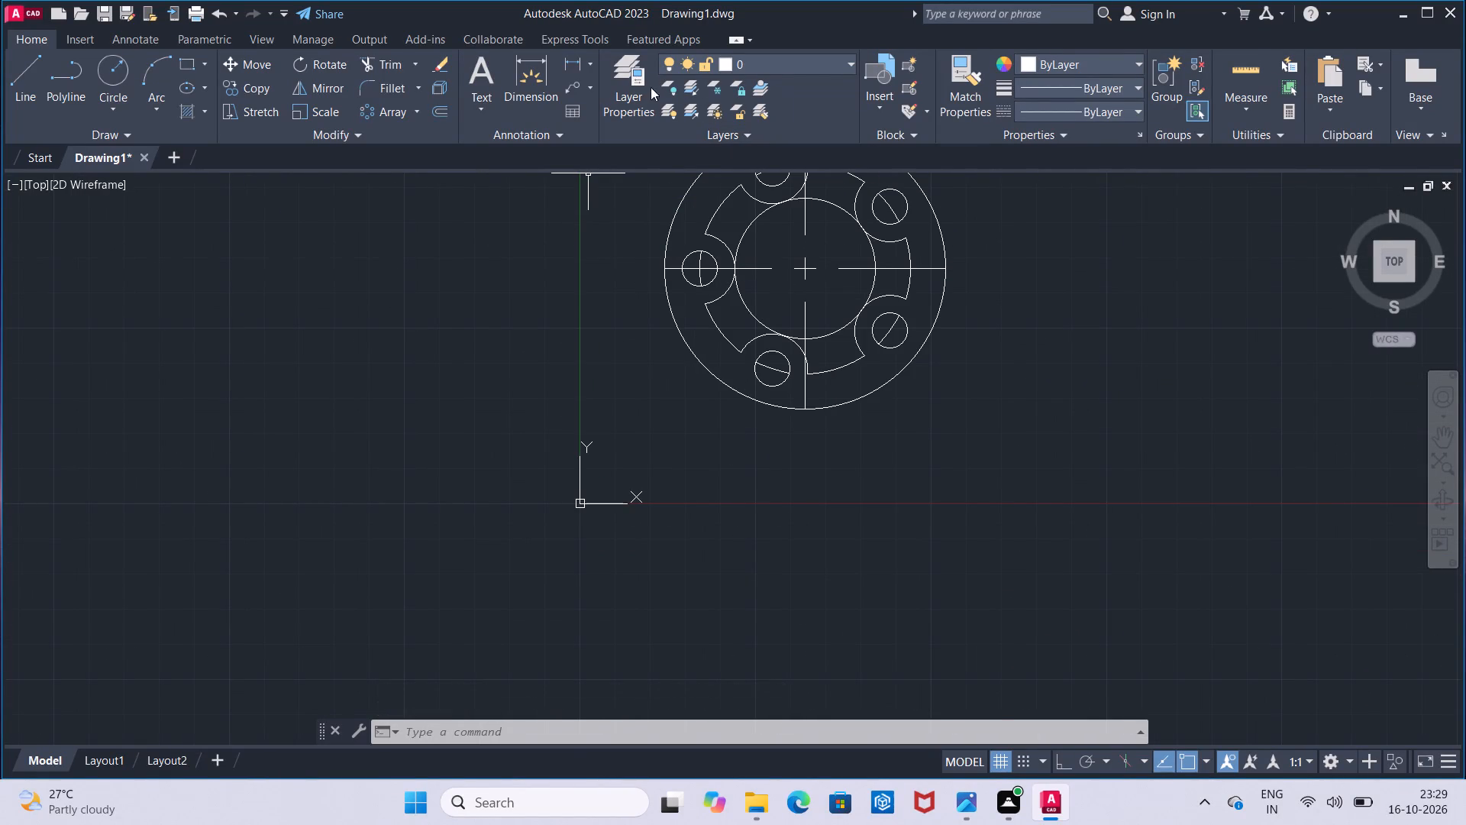
left_click(120, 64)
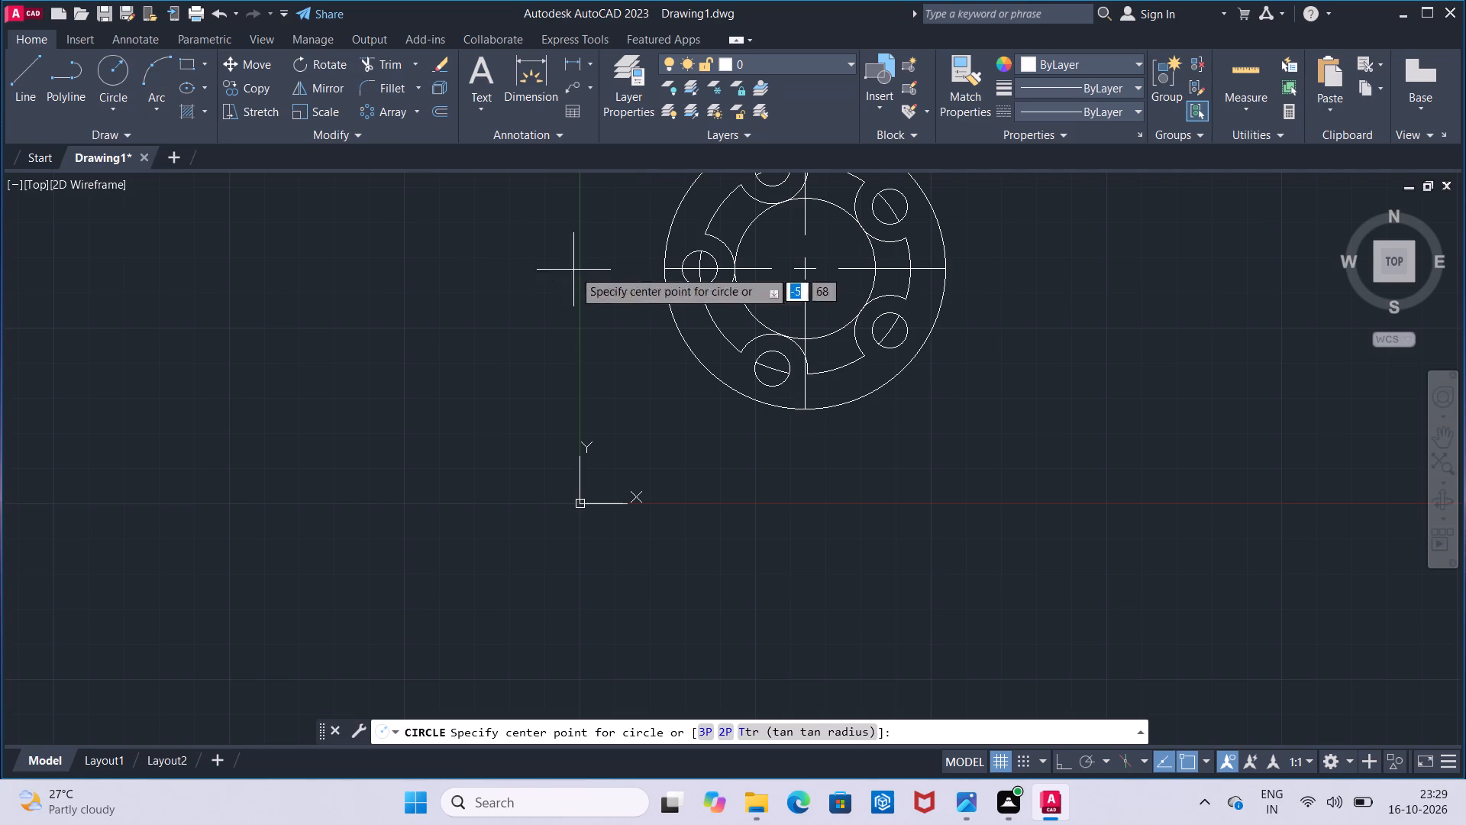
left_click(808, 269)
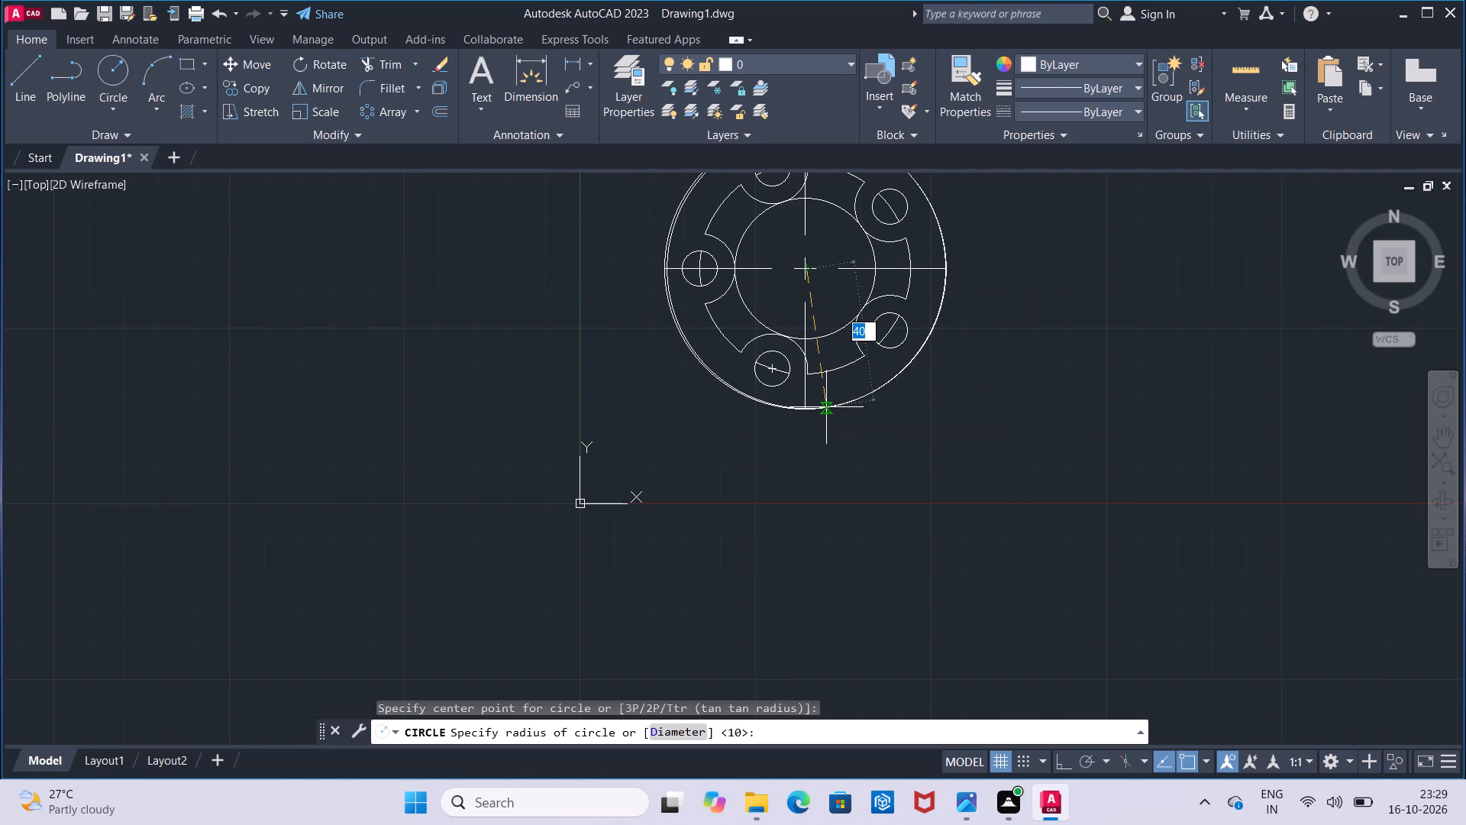
key("9")
key("0")
key("Return")
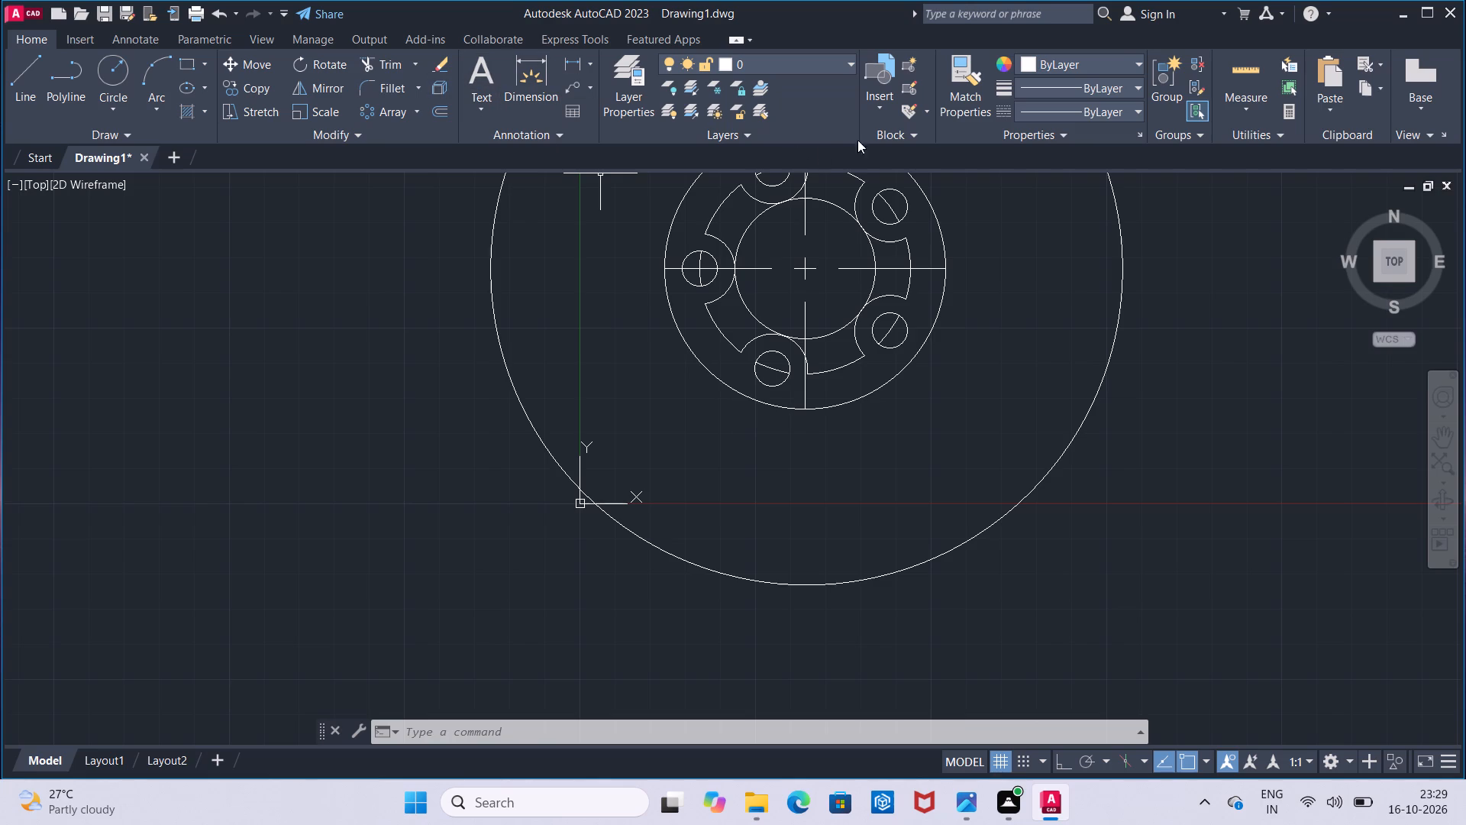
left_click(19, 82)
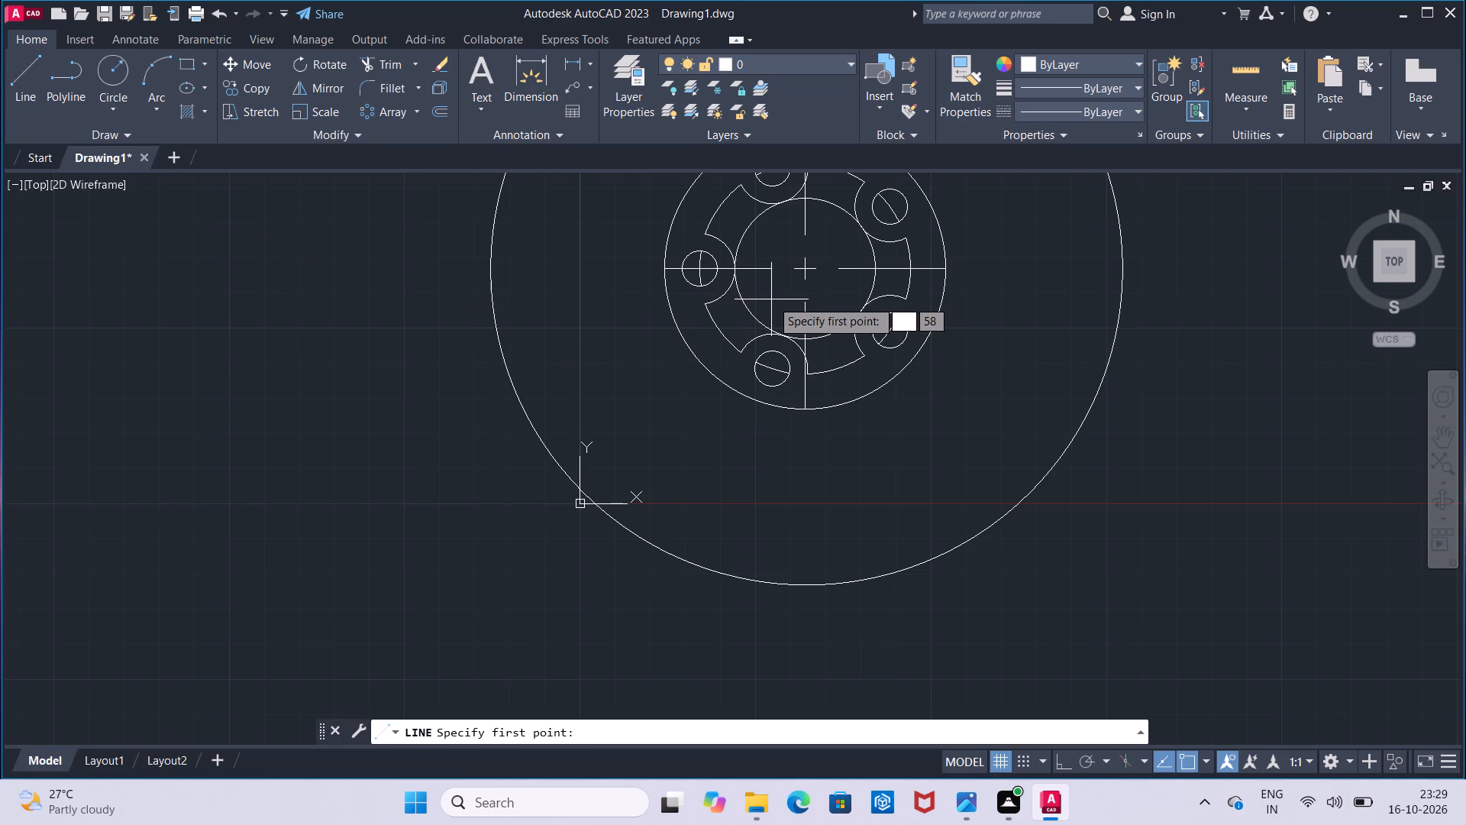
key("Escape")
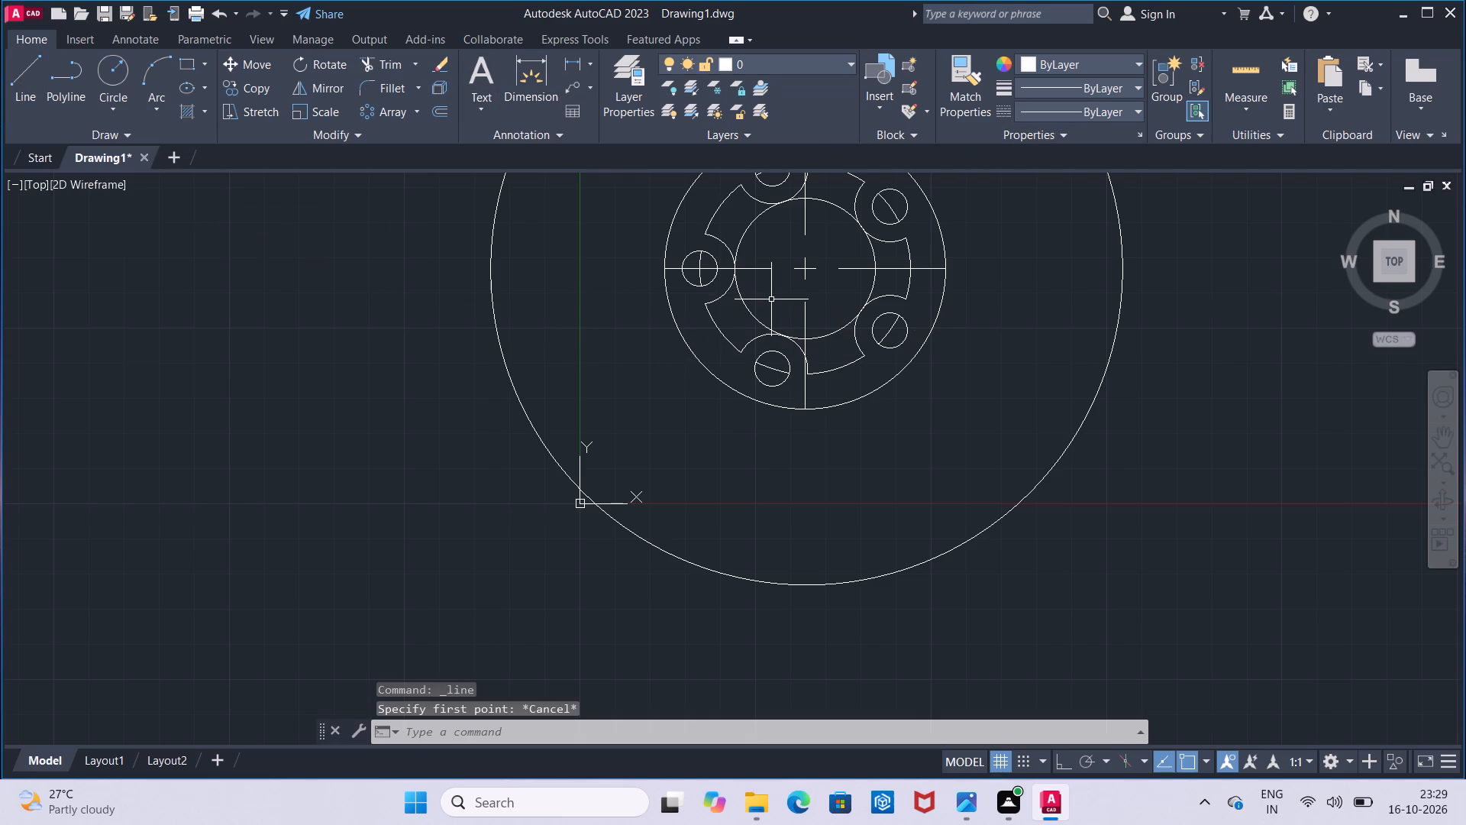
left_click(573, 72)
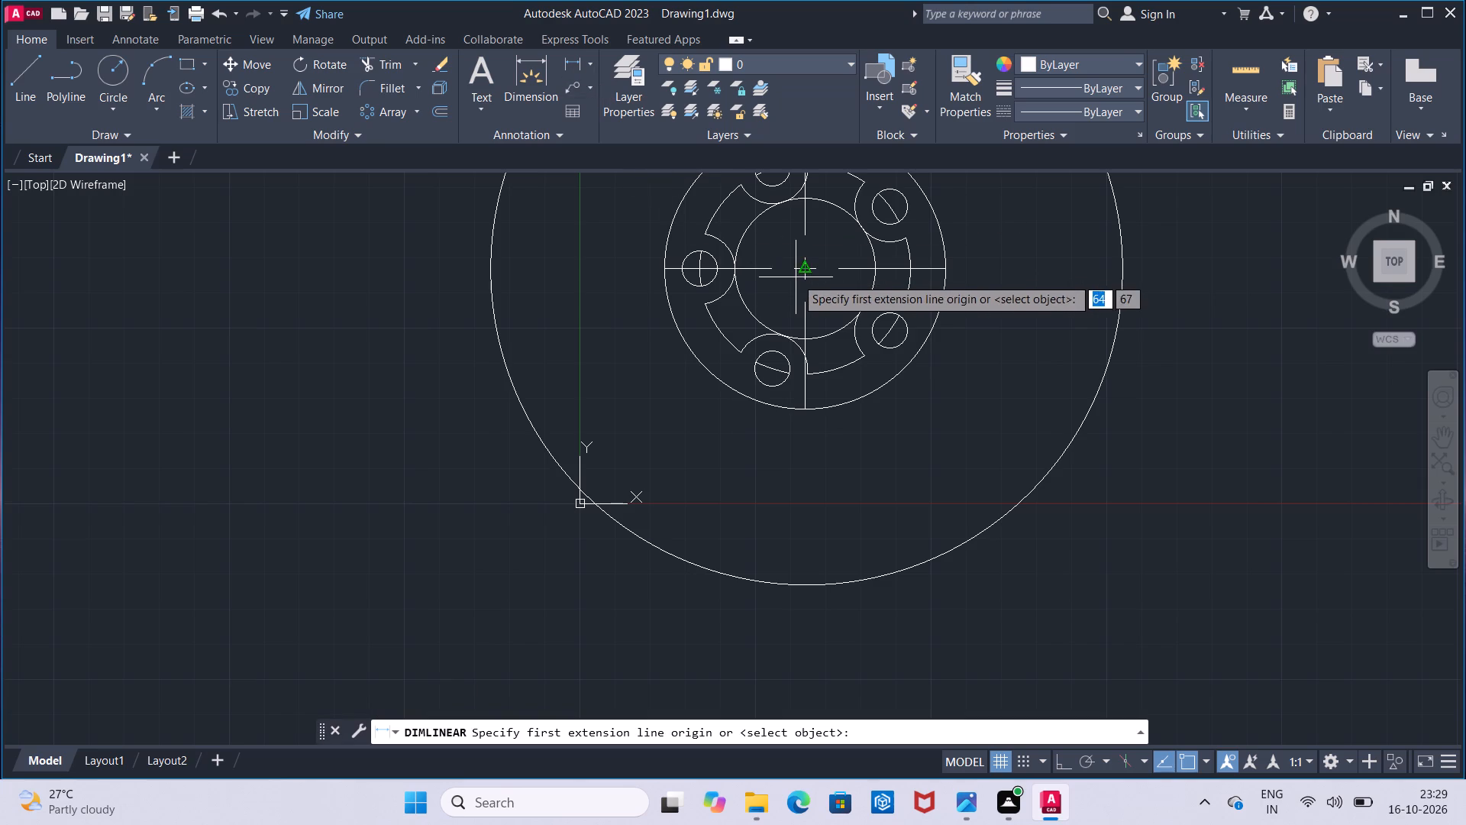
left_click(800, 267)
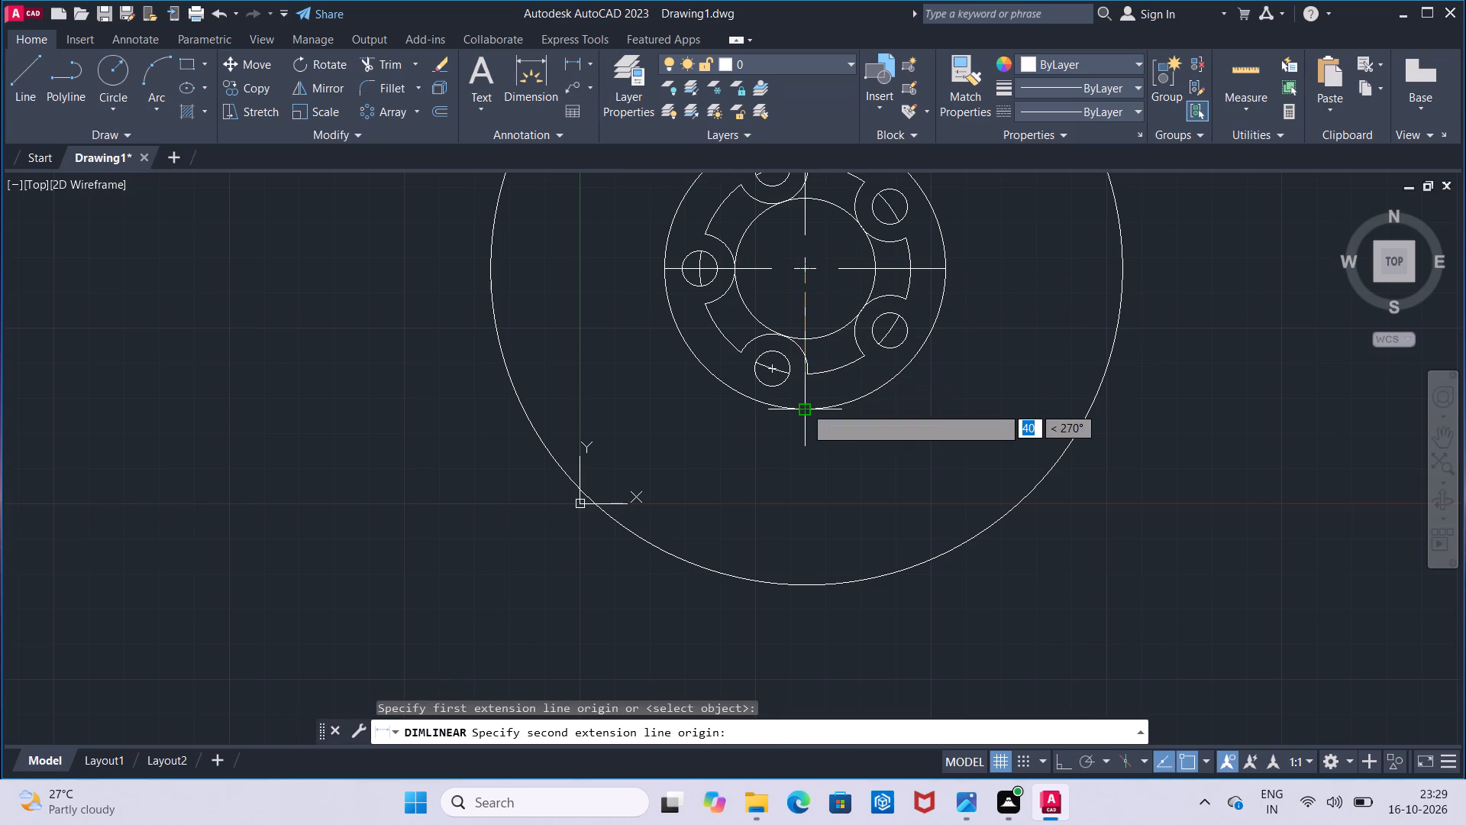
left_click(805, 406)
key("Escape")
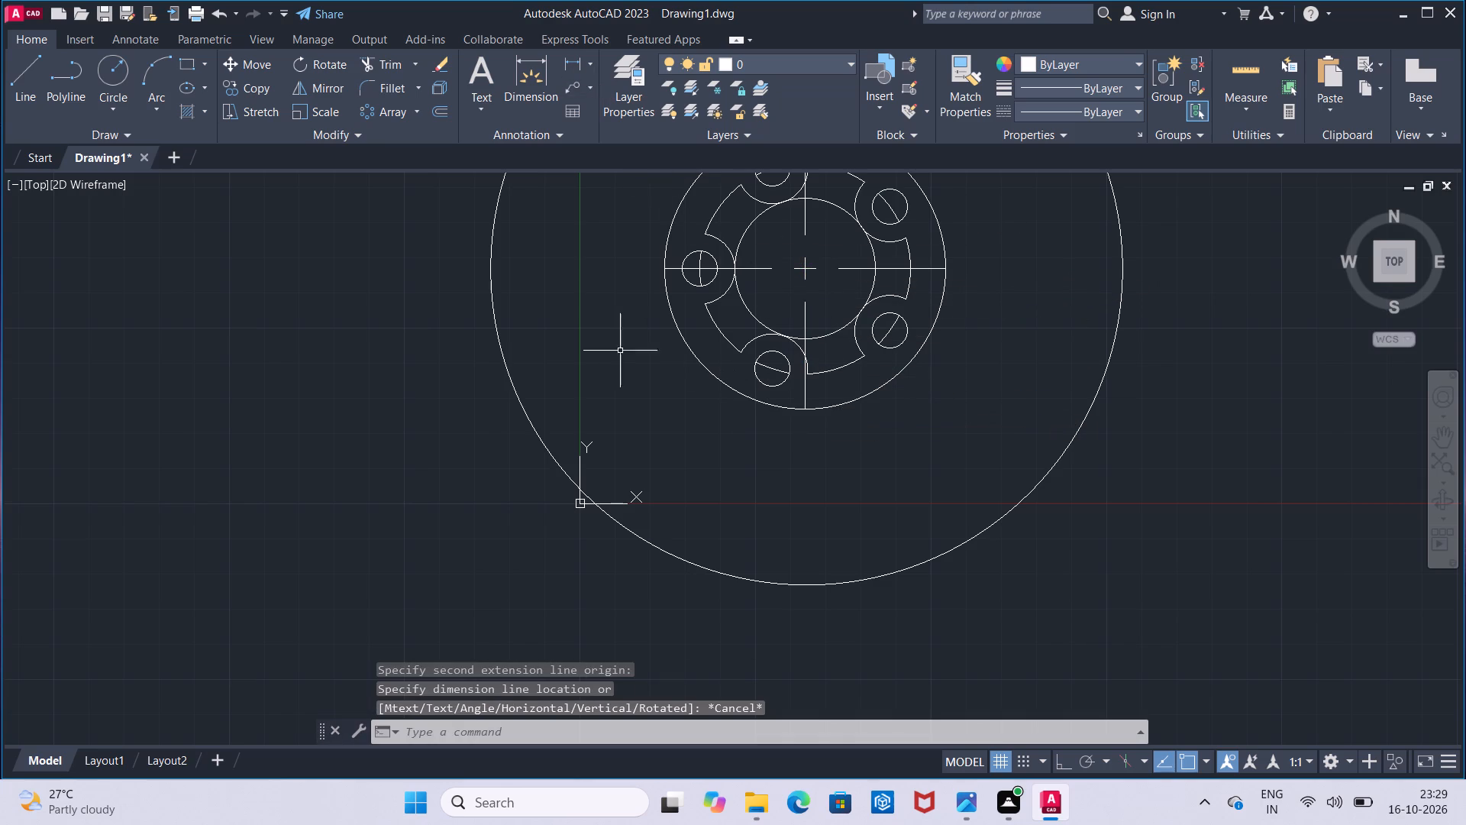
Draw a 40 mm vertical line downward from the bottom of the flange's 40 mm radius circle.
left_click(38, 84)
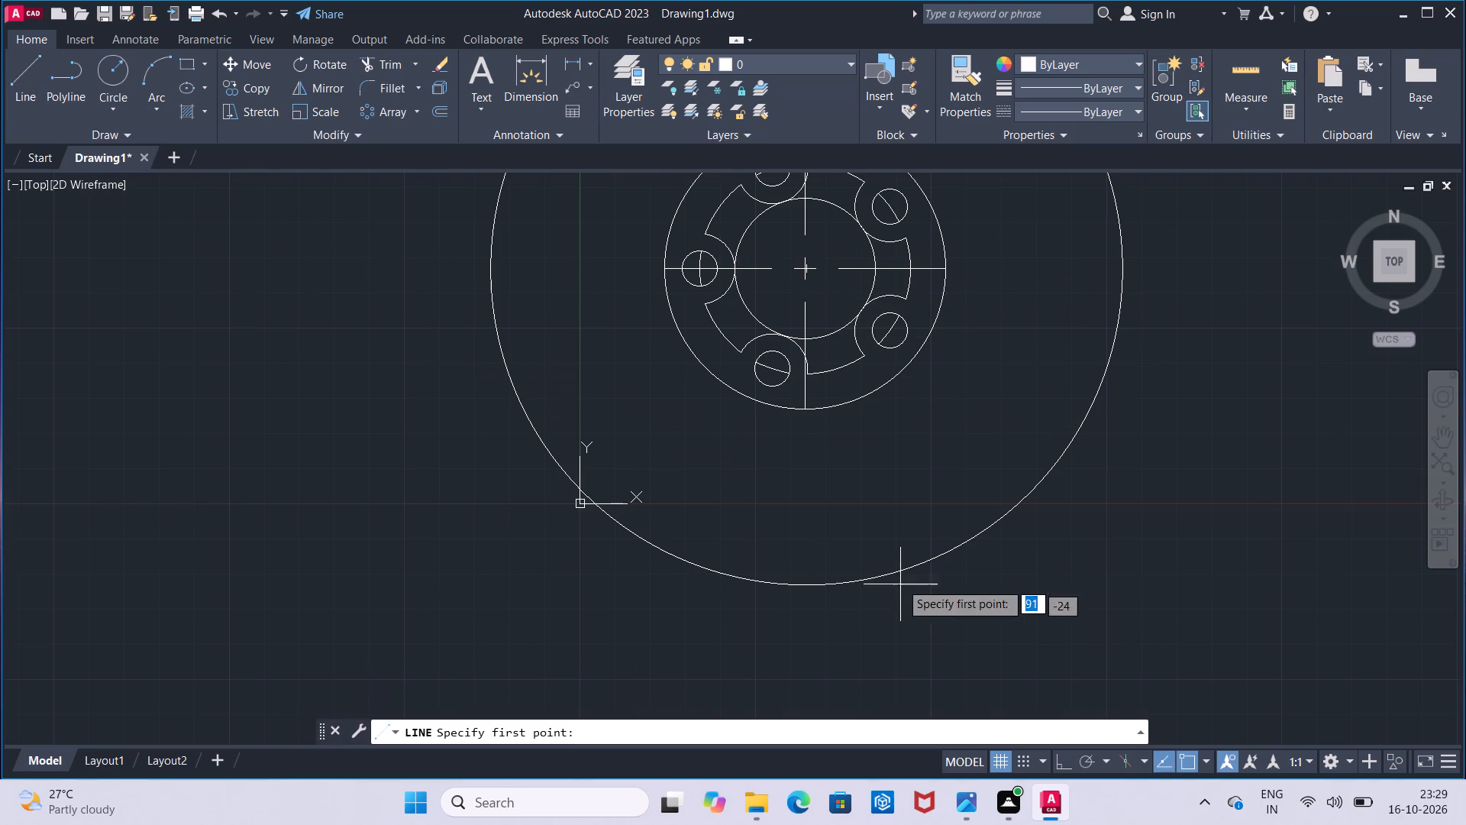
left_click(808, 412)
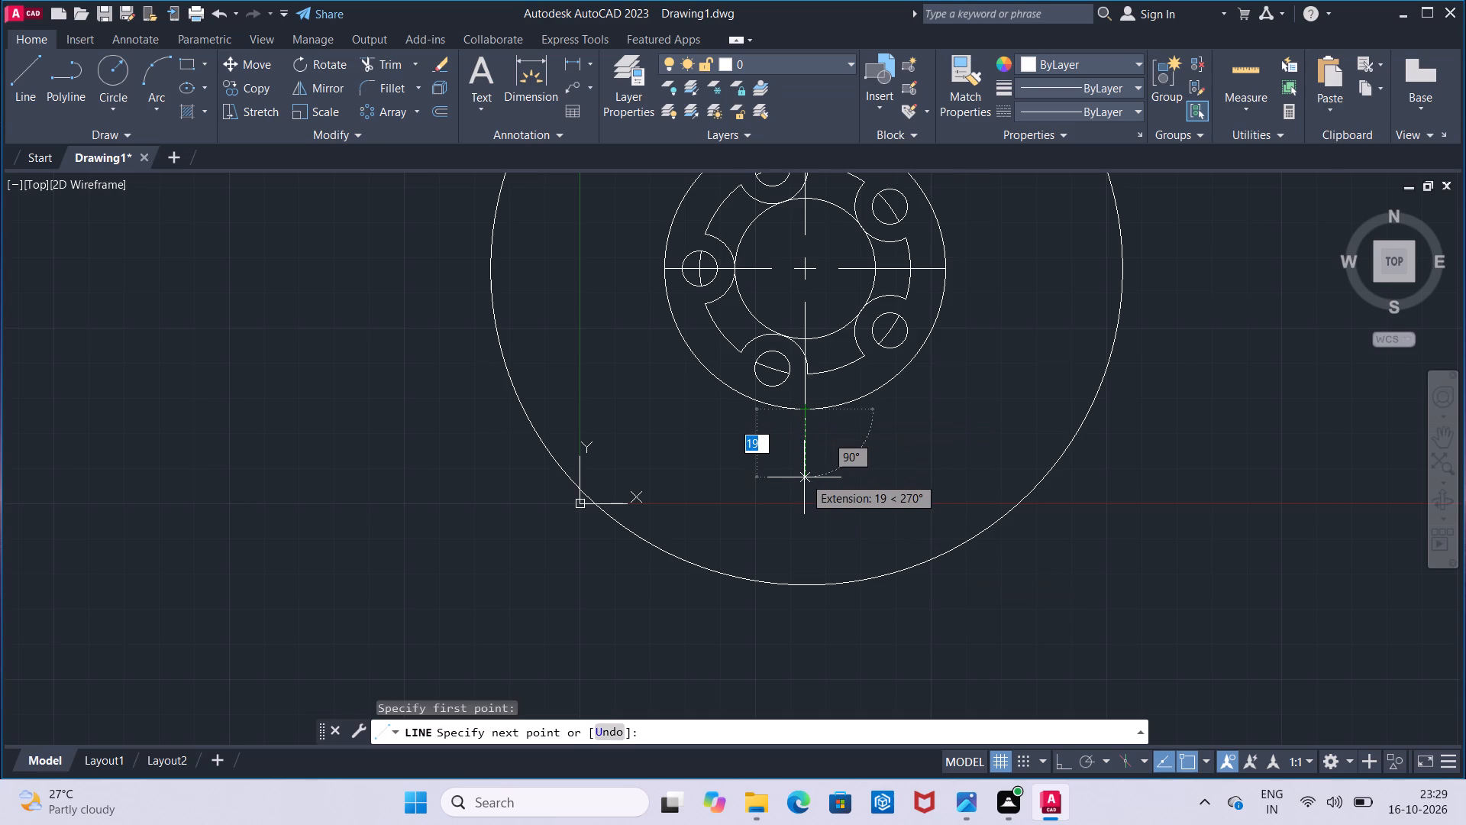
type("40")
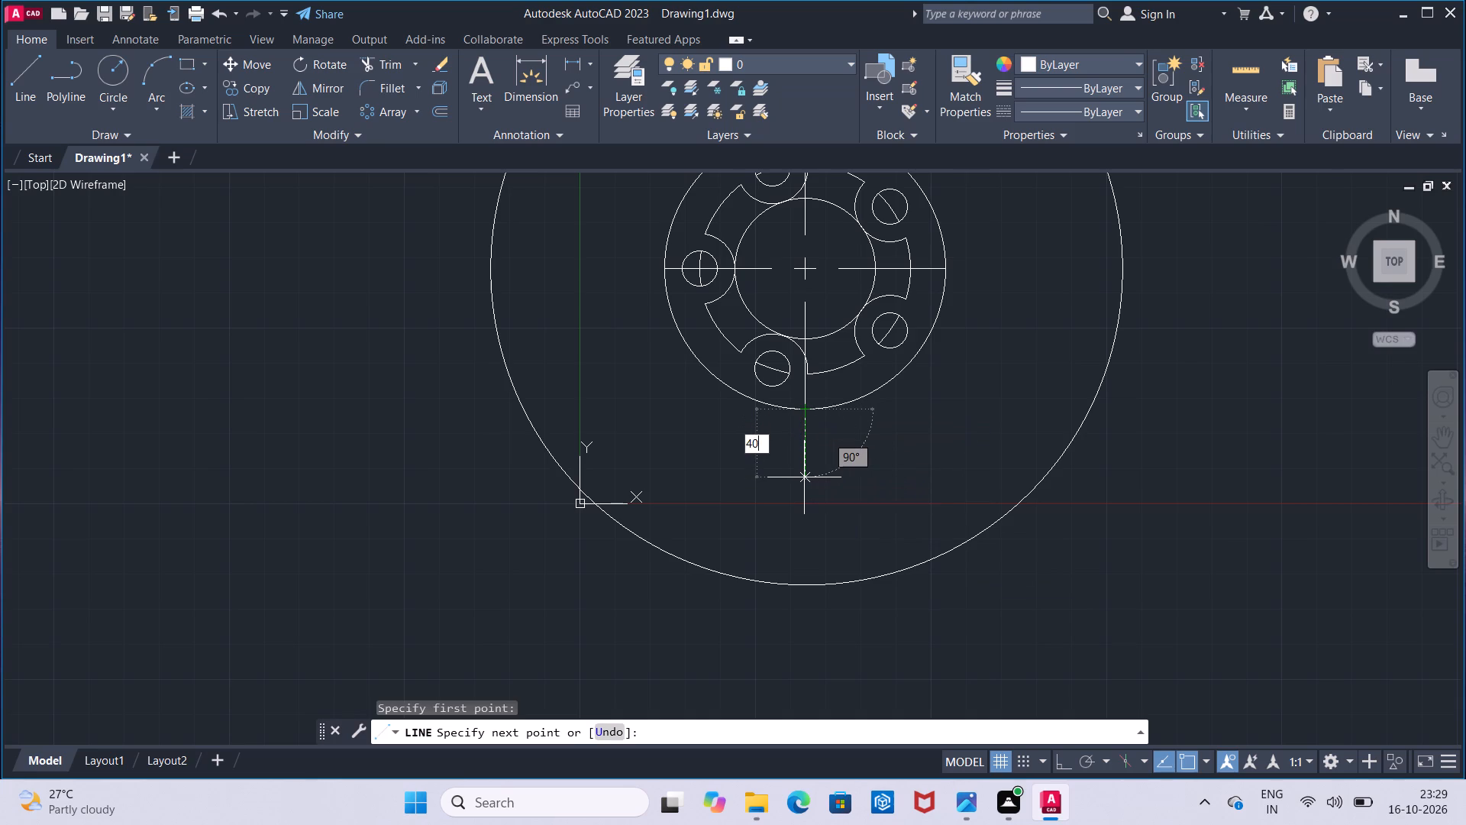
key("Return")
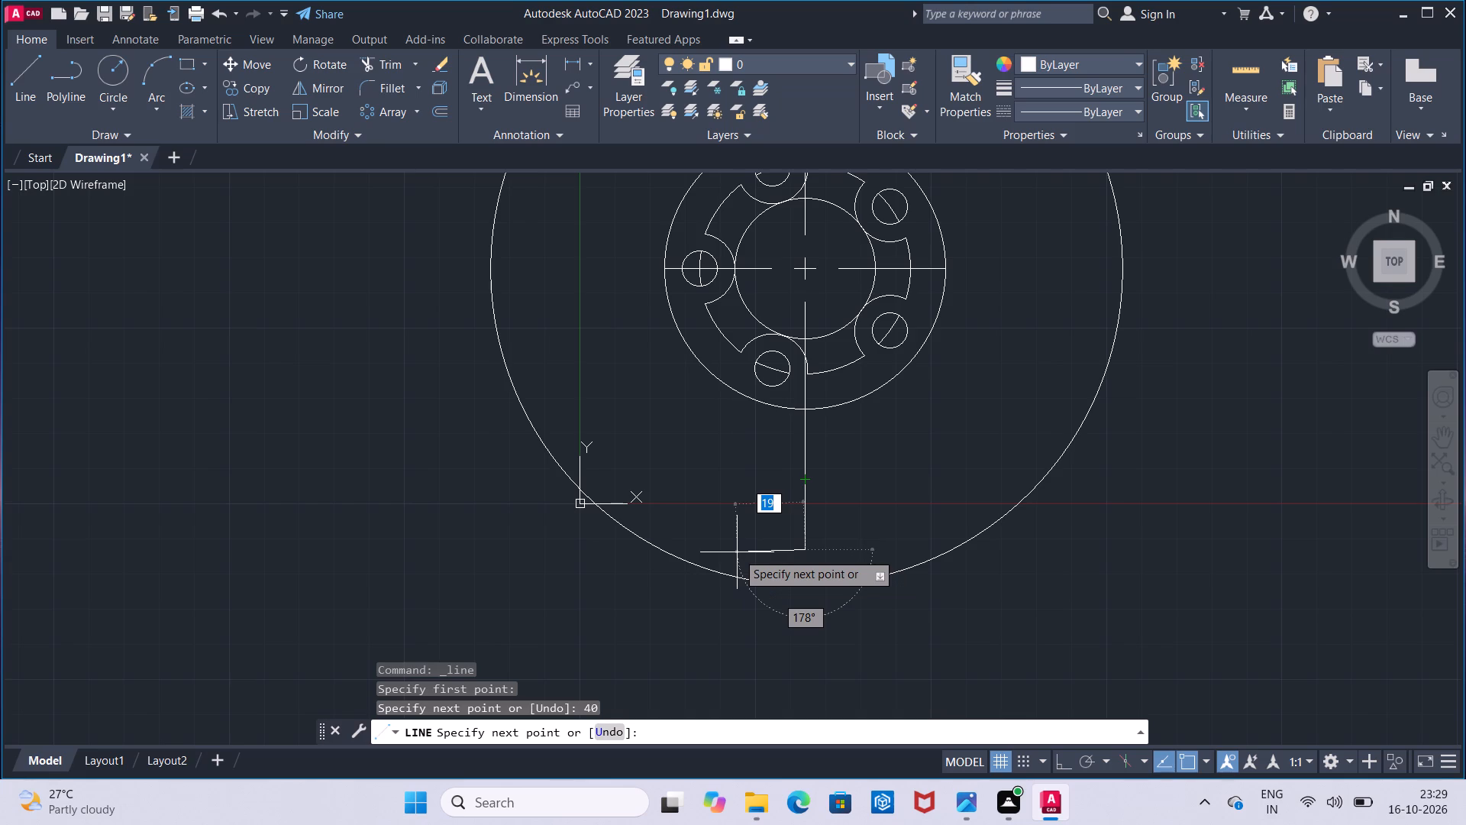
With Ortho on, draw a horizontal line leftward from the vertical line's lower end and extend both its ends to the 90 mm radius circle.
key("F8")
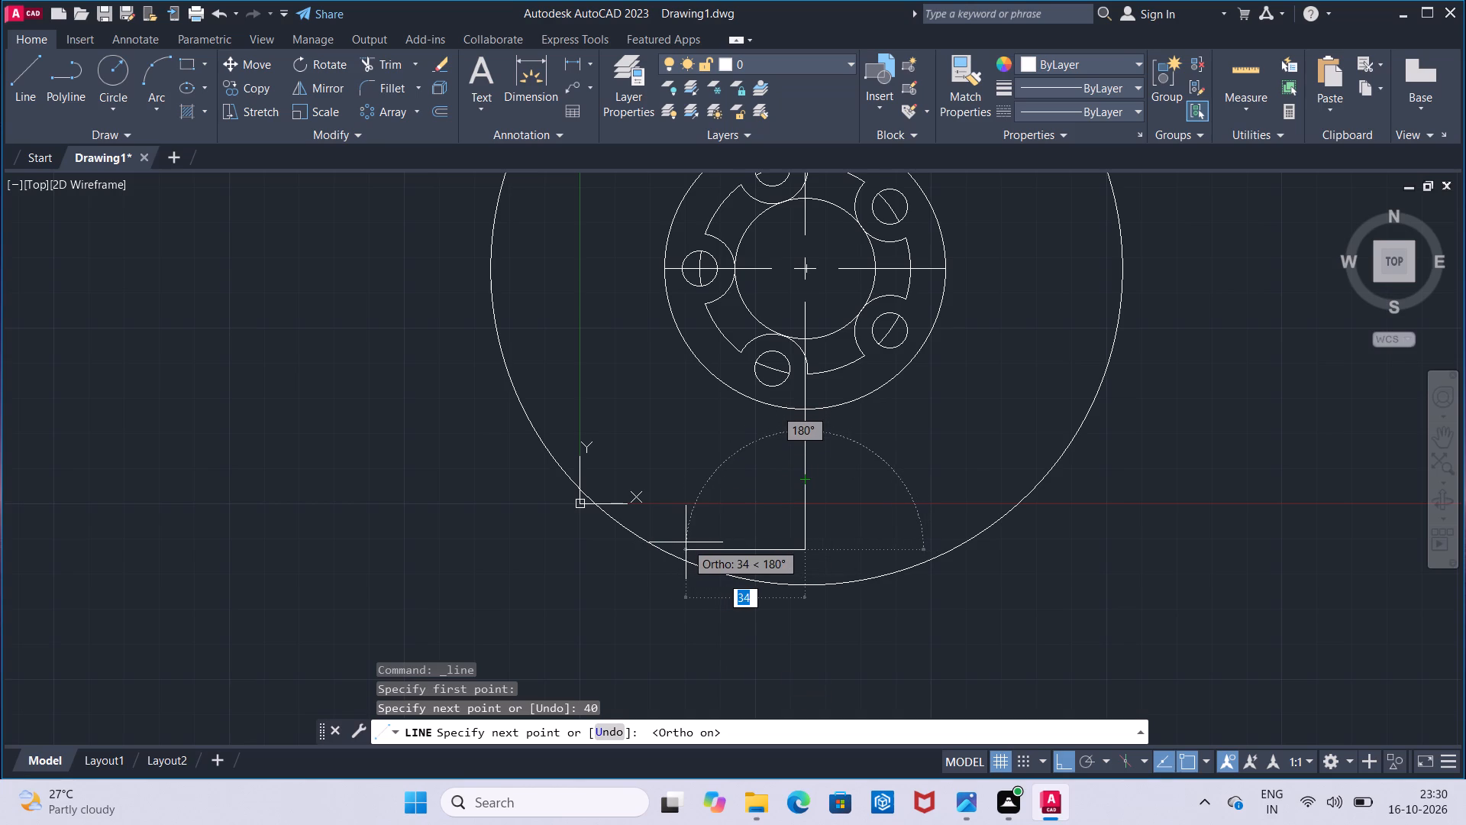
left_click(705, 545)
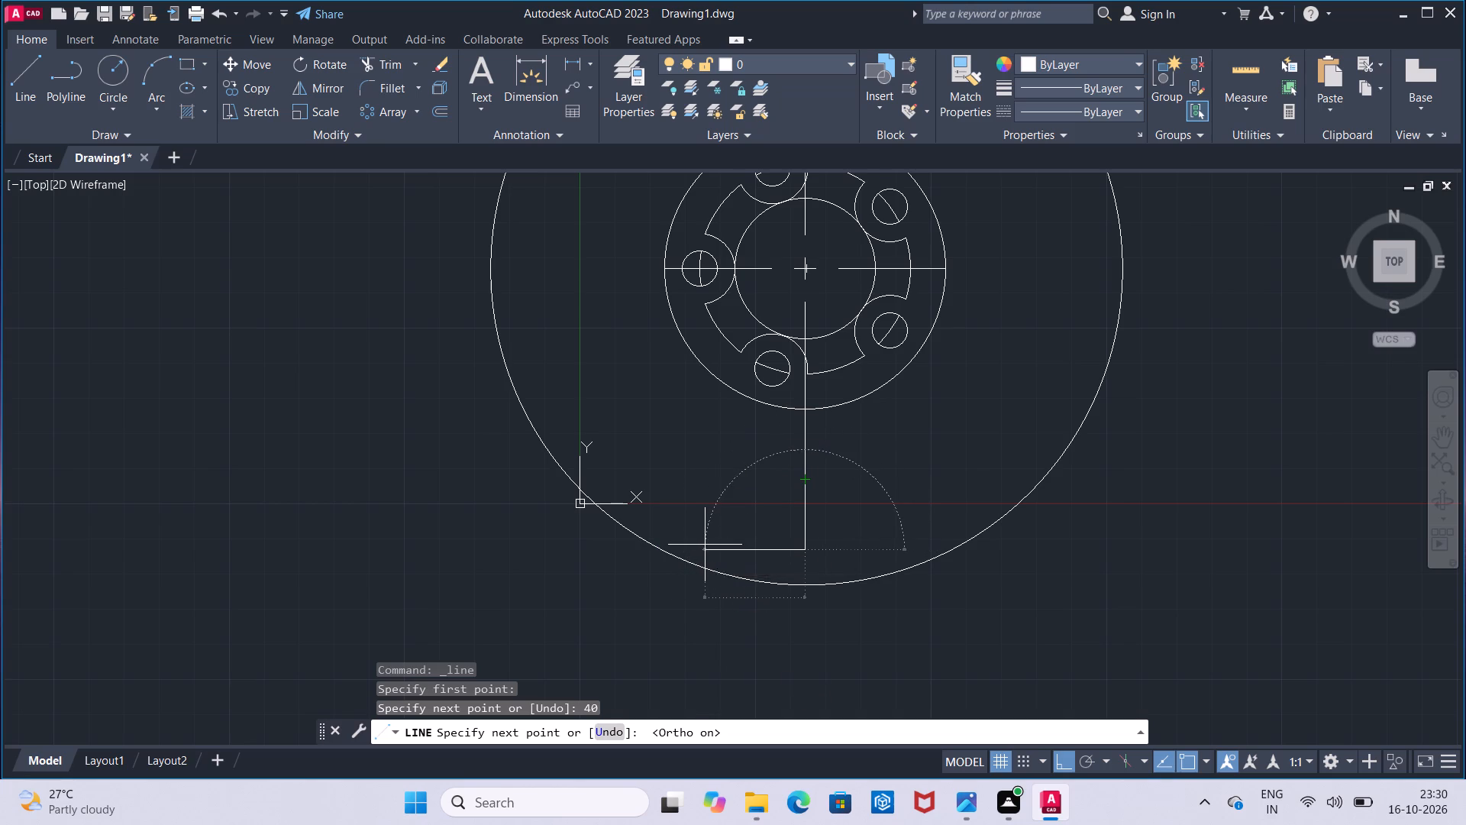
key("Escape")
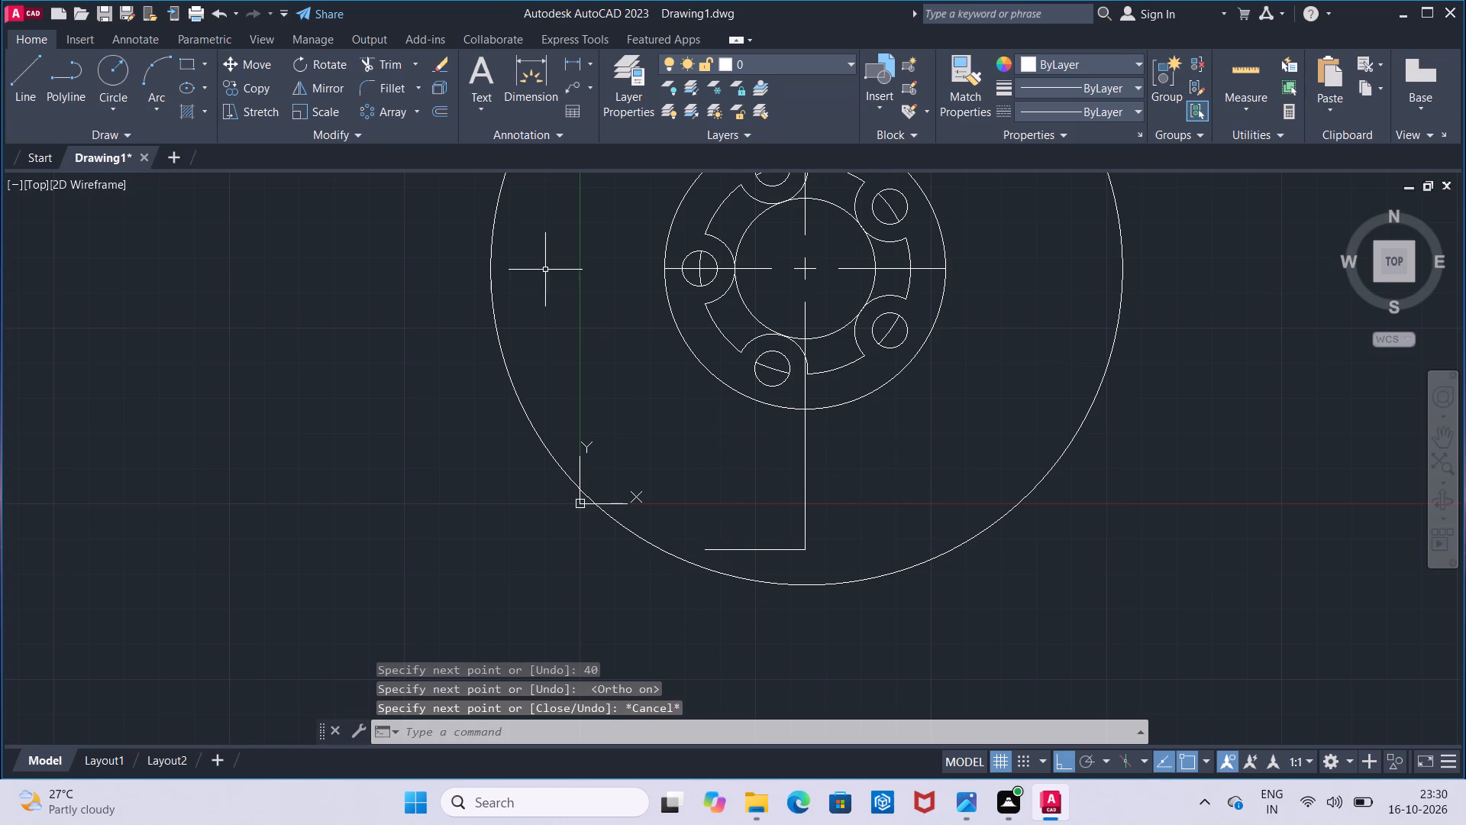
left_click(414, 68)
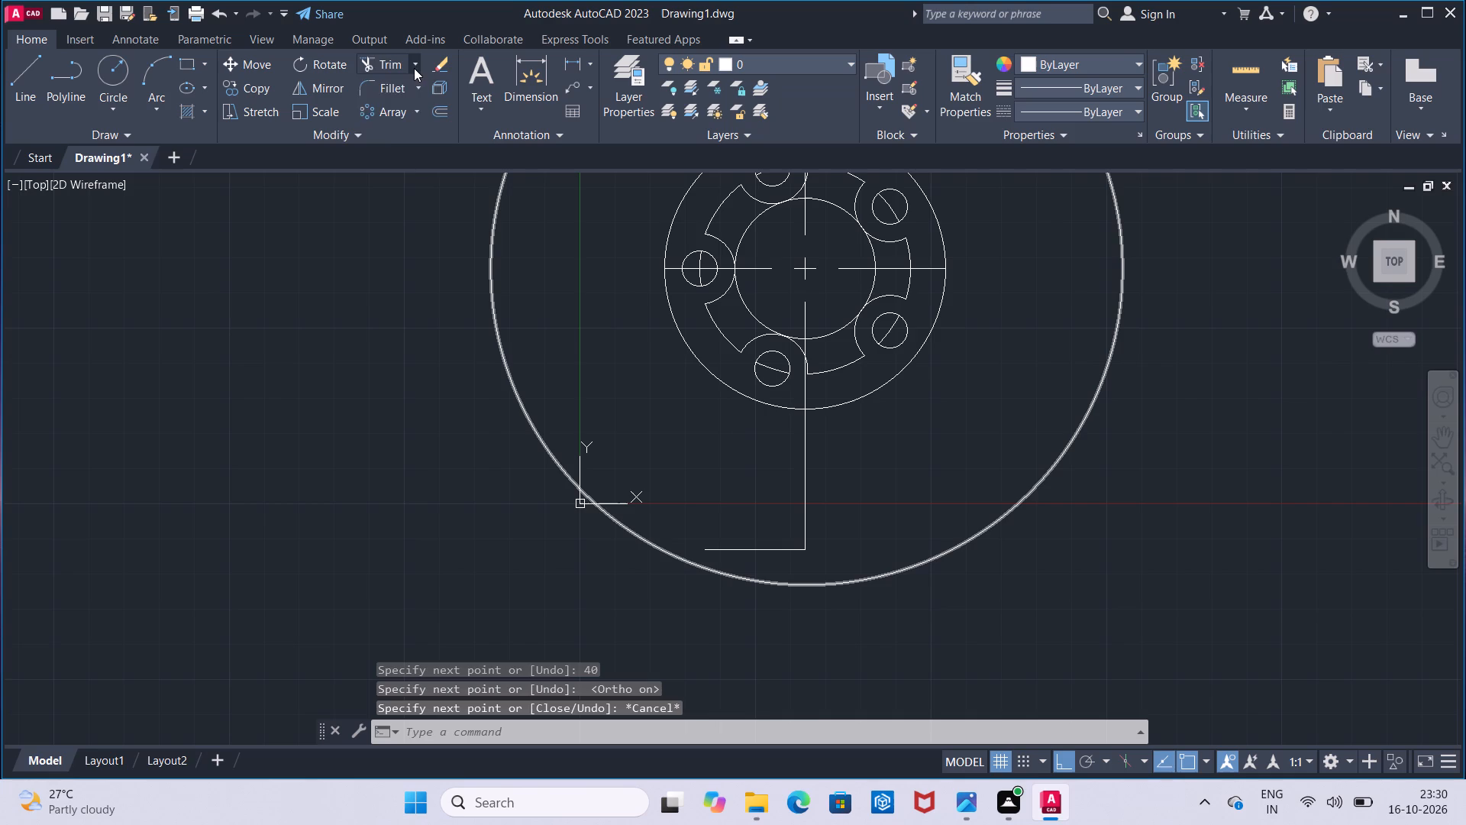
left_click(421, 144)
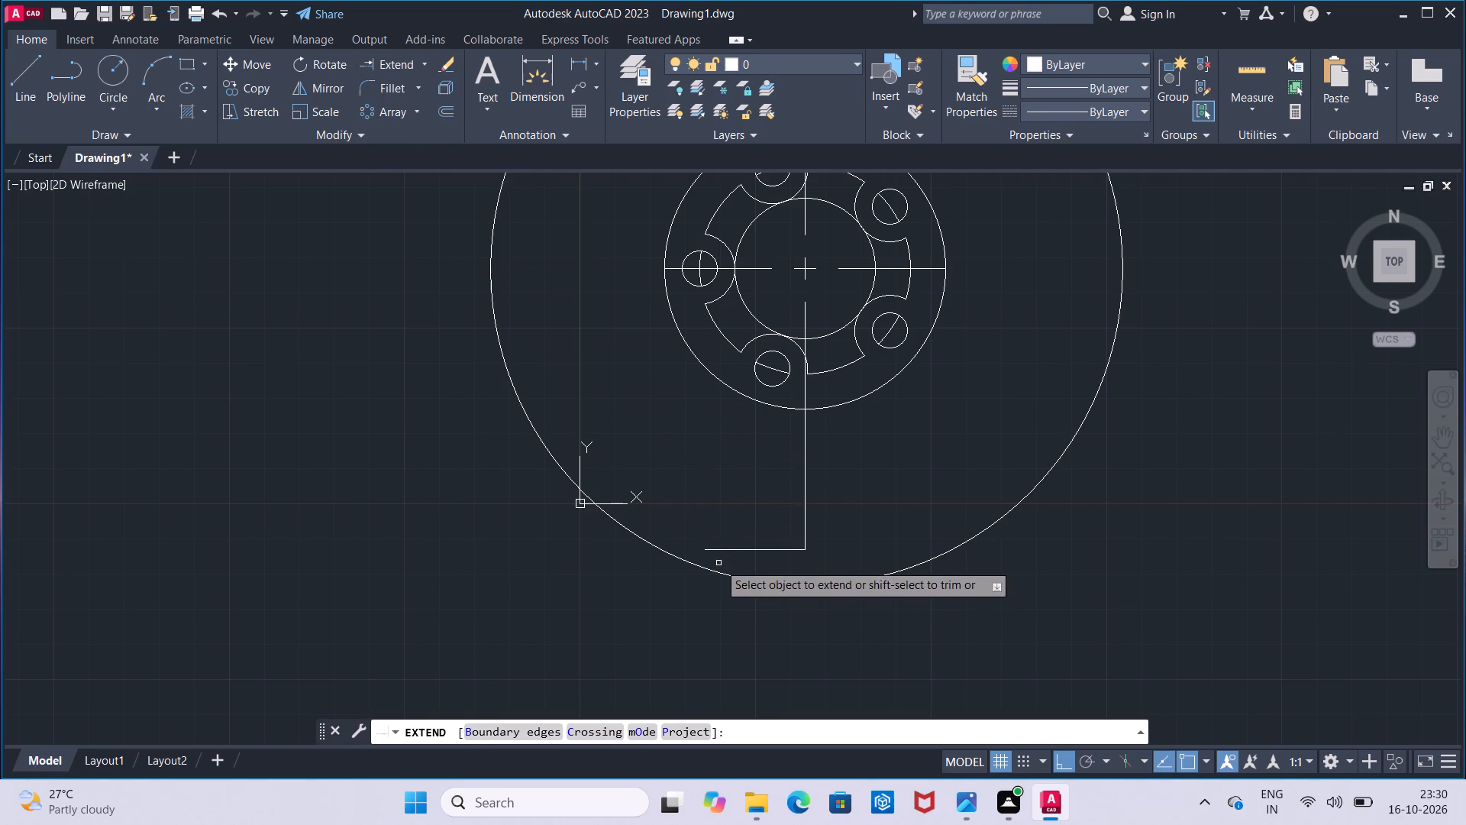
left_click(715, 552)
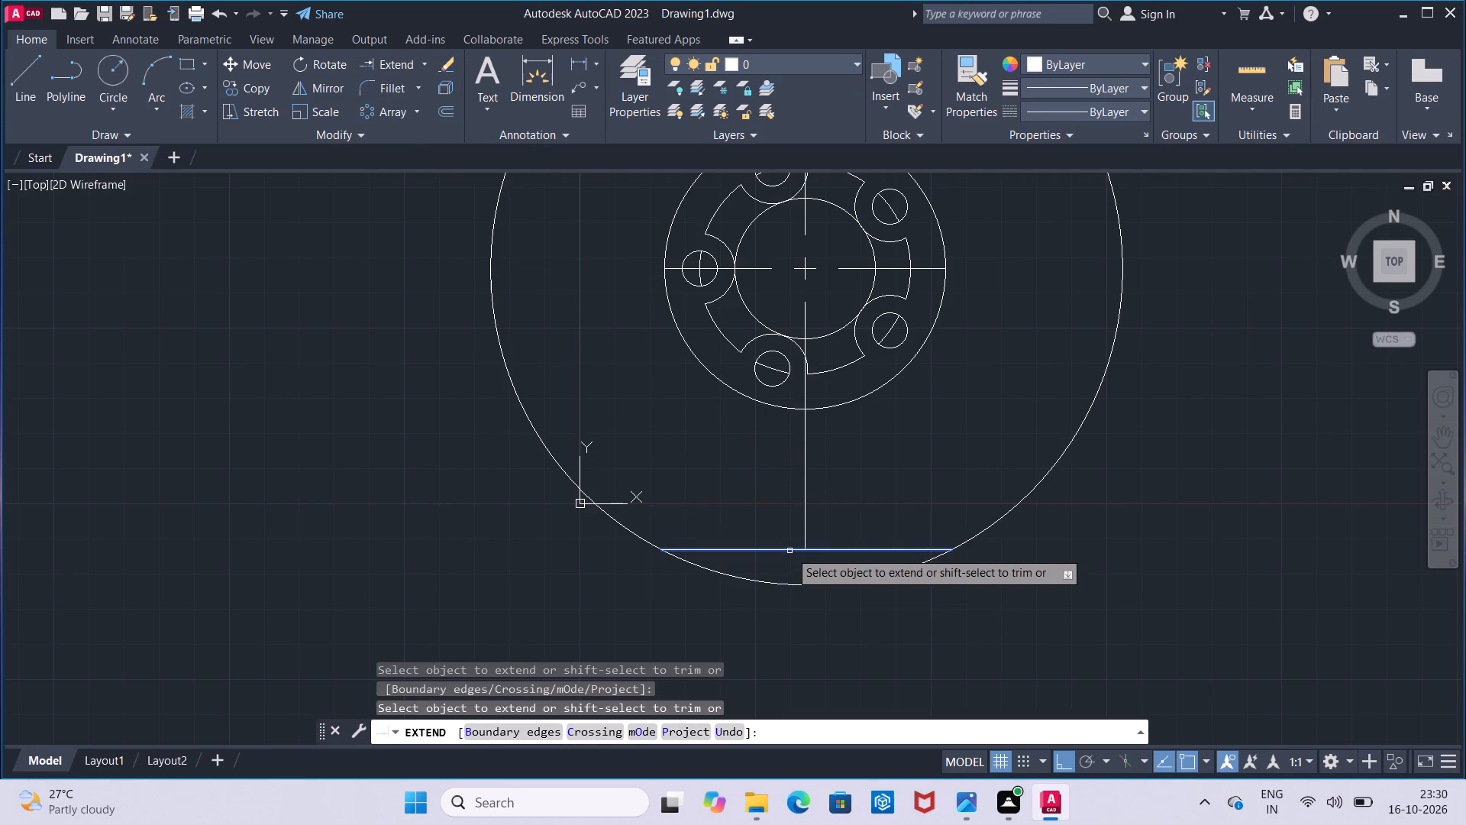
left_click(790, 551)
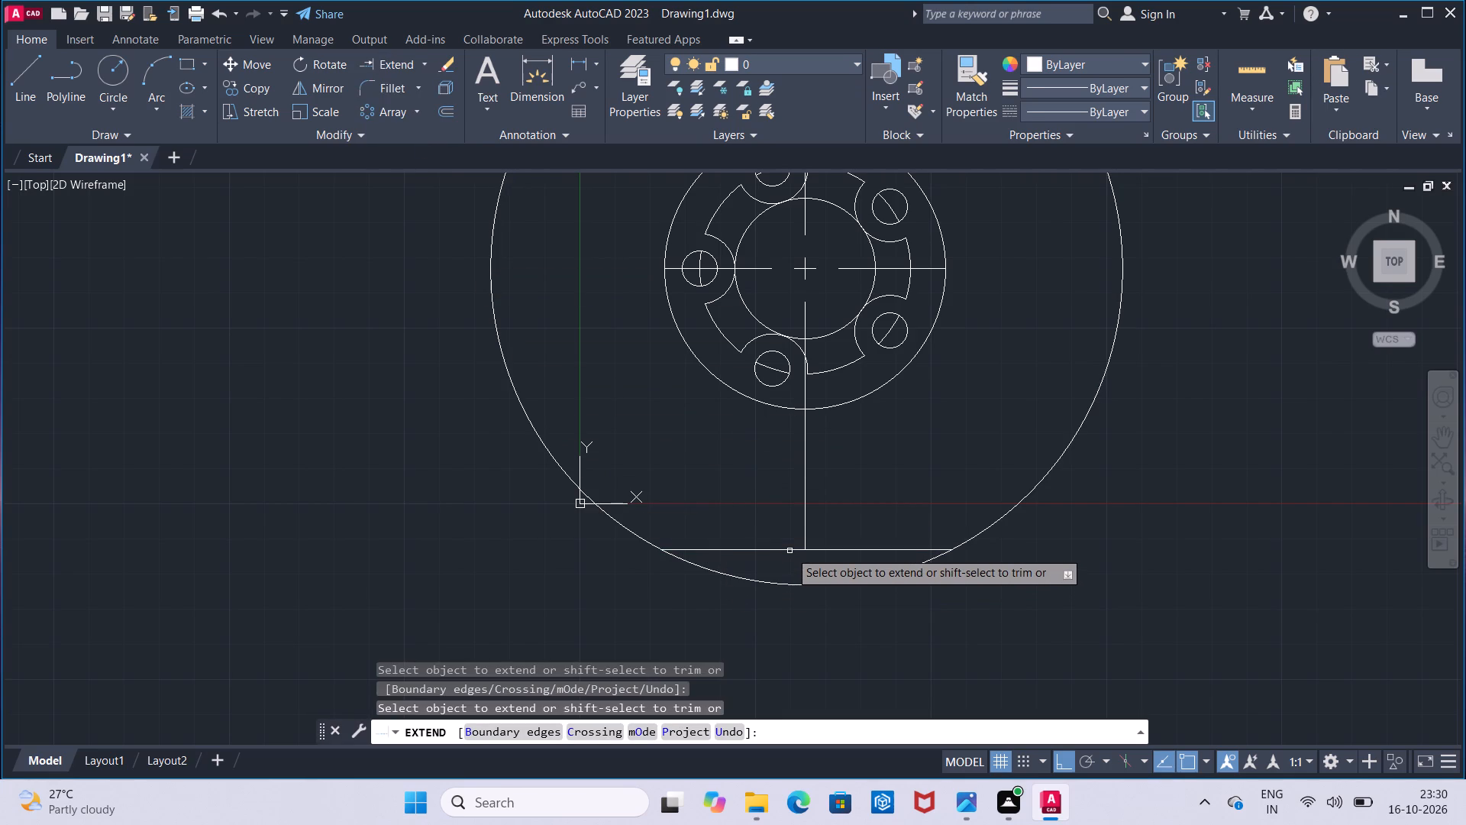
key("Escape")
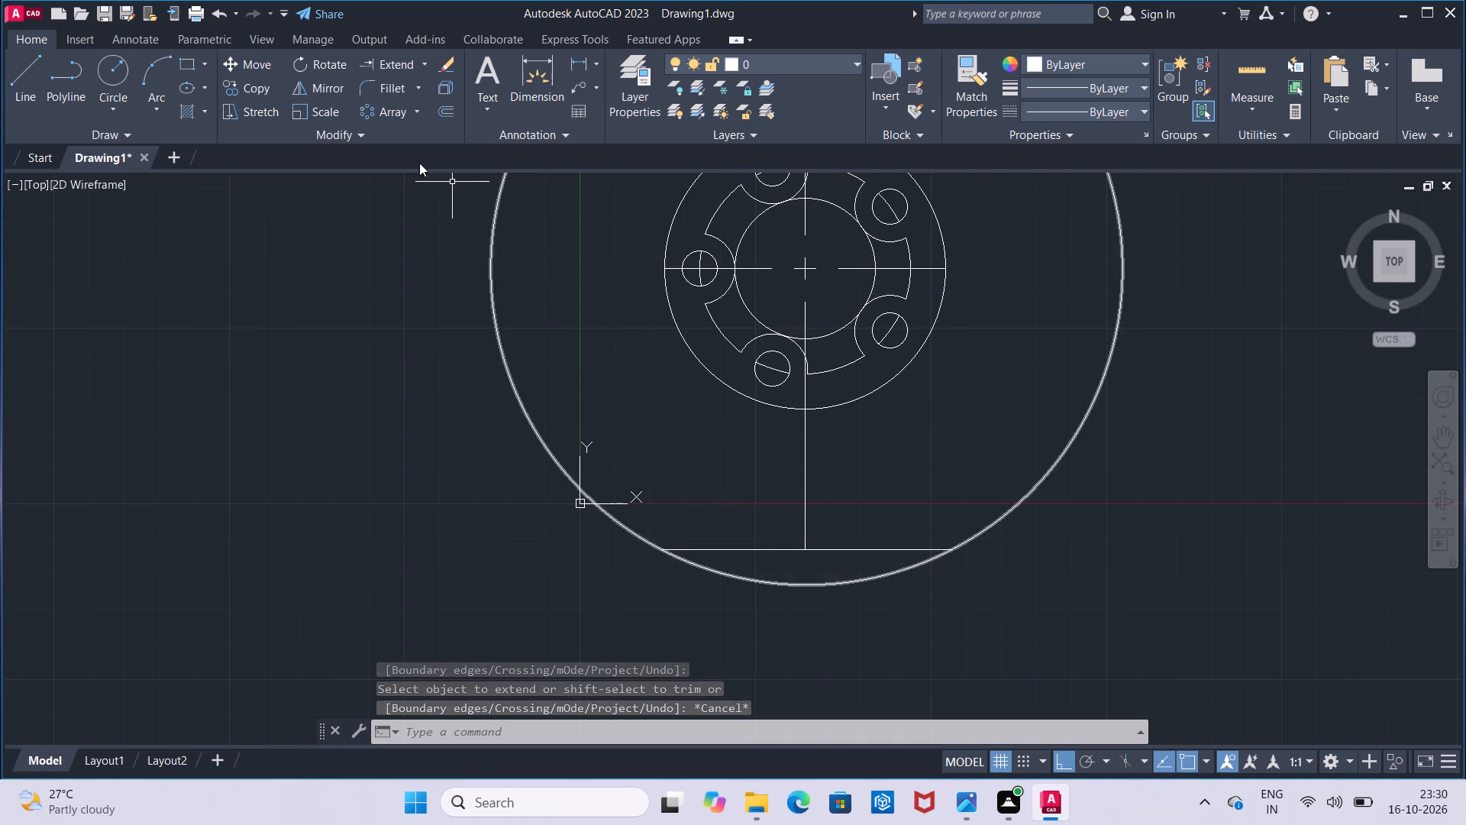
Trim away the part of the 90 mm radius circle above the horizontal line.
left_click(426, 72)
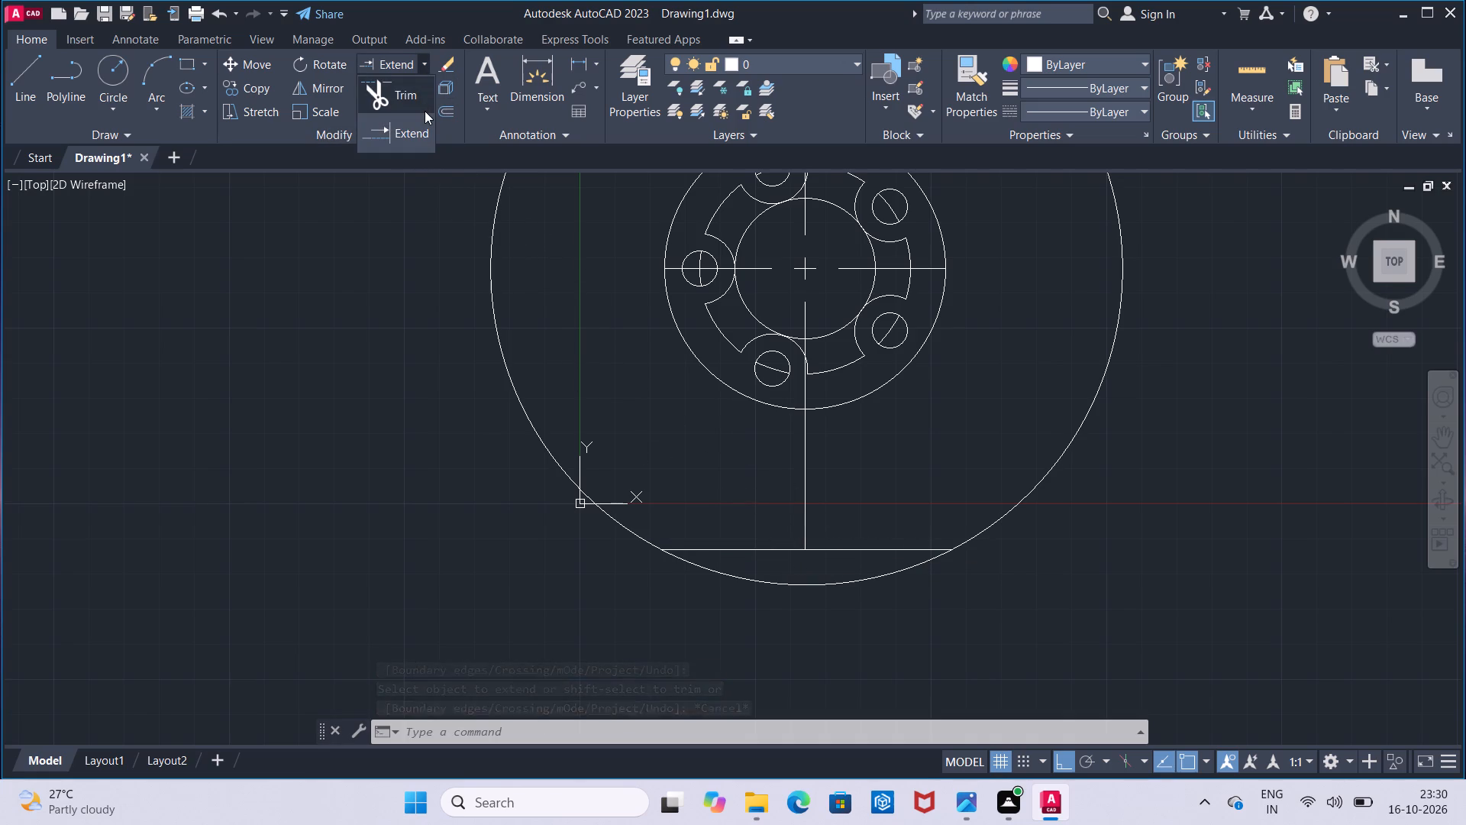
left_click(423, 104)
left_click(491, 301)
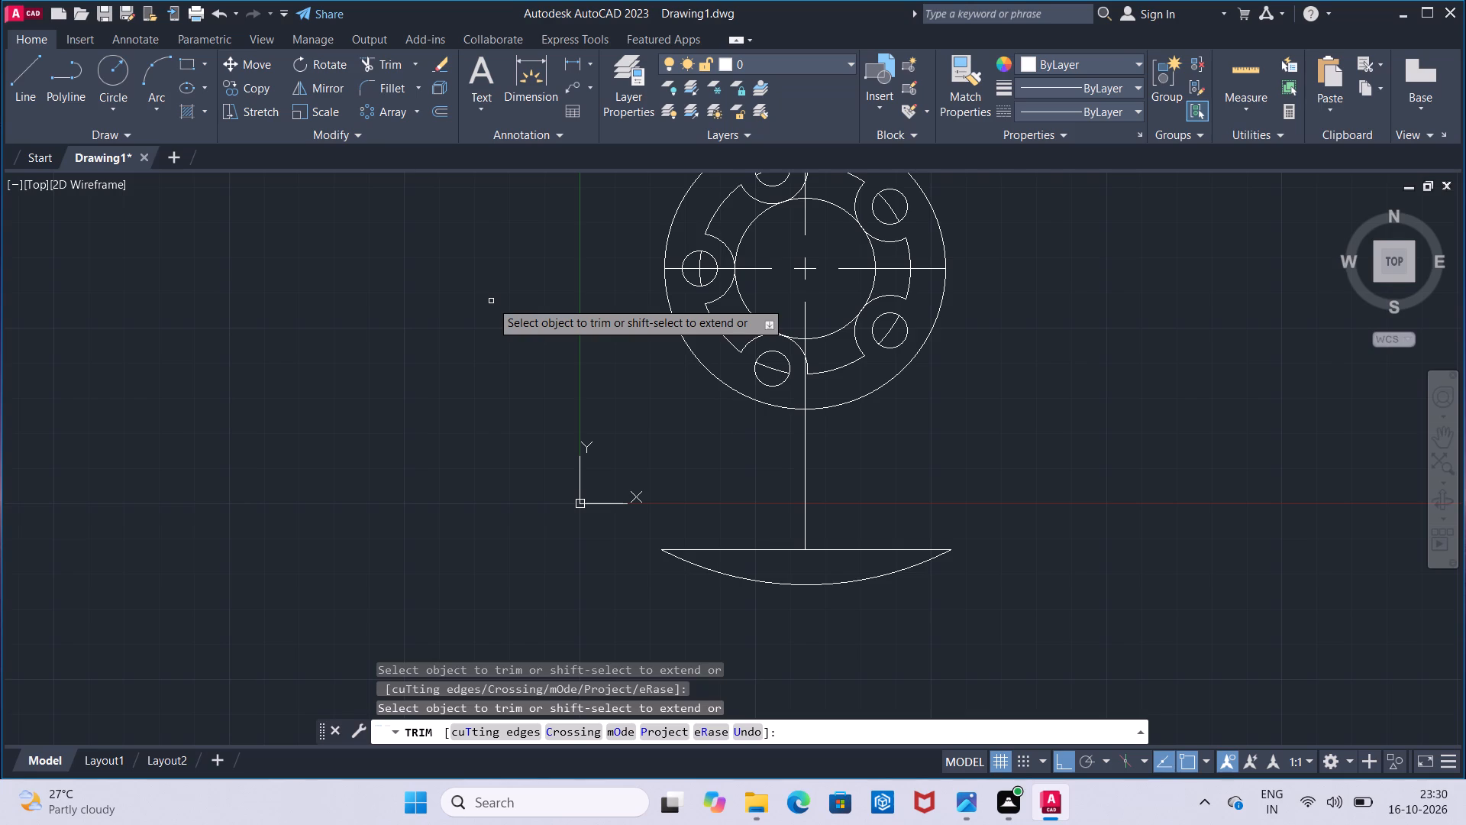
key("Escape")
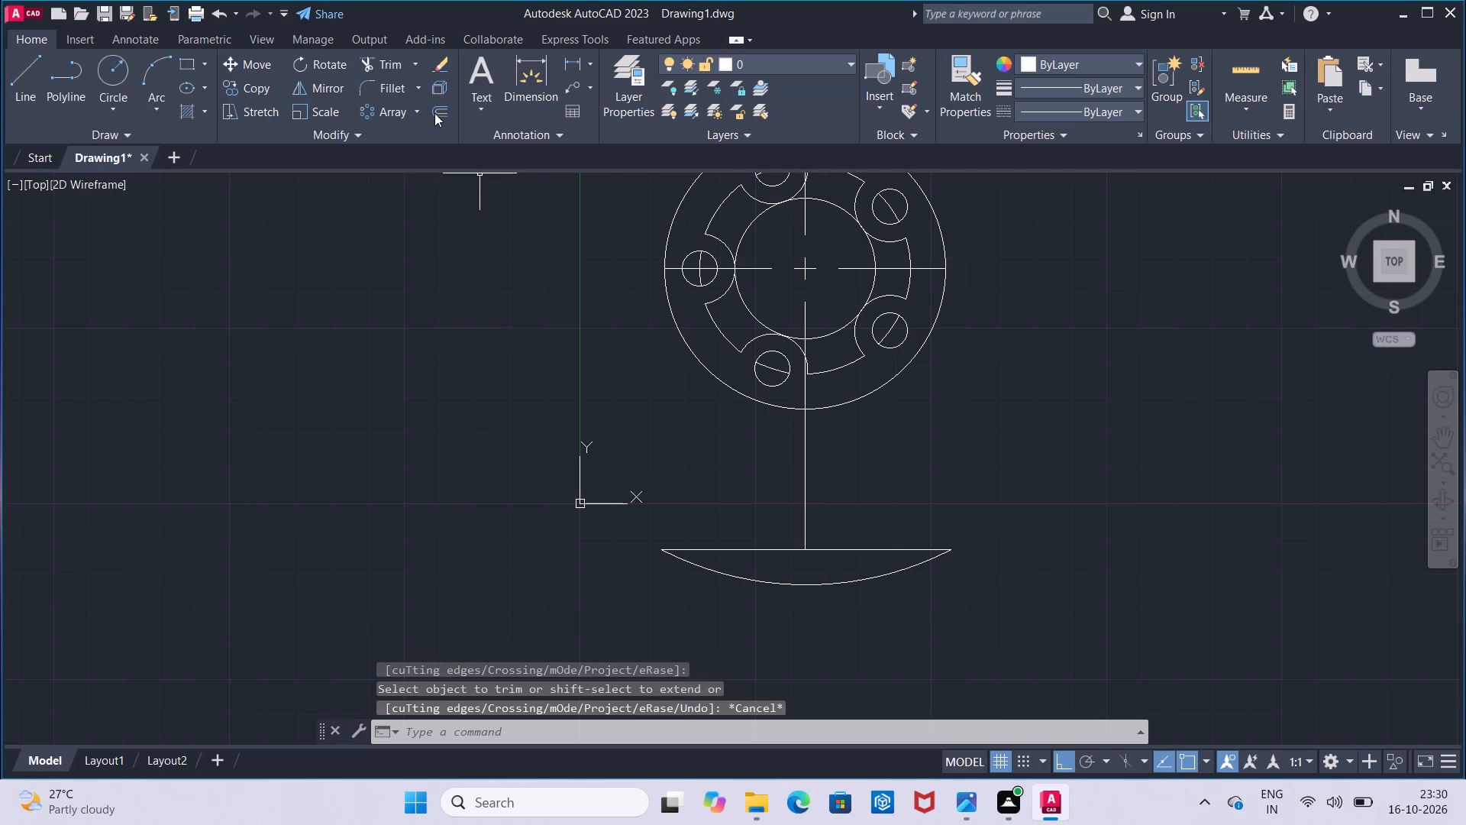
Check the radius of the remaining arc below the horizontal line with a radius dimension.
left_click(584, 66)
left_click(593, 66)
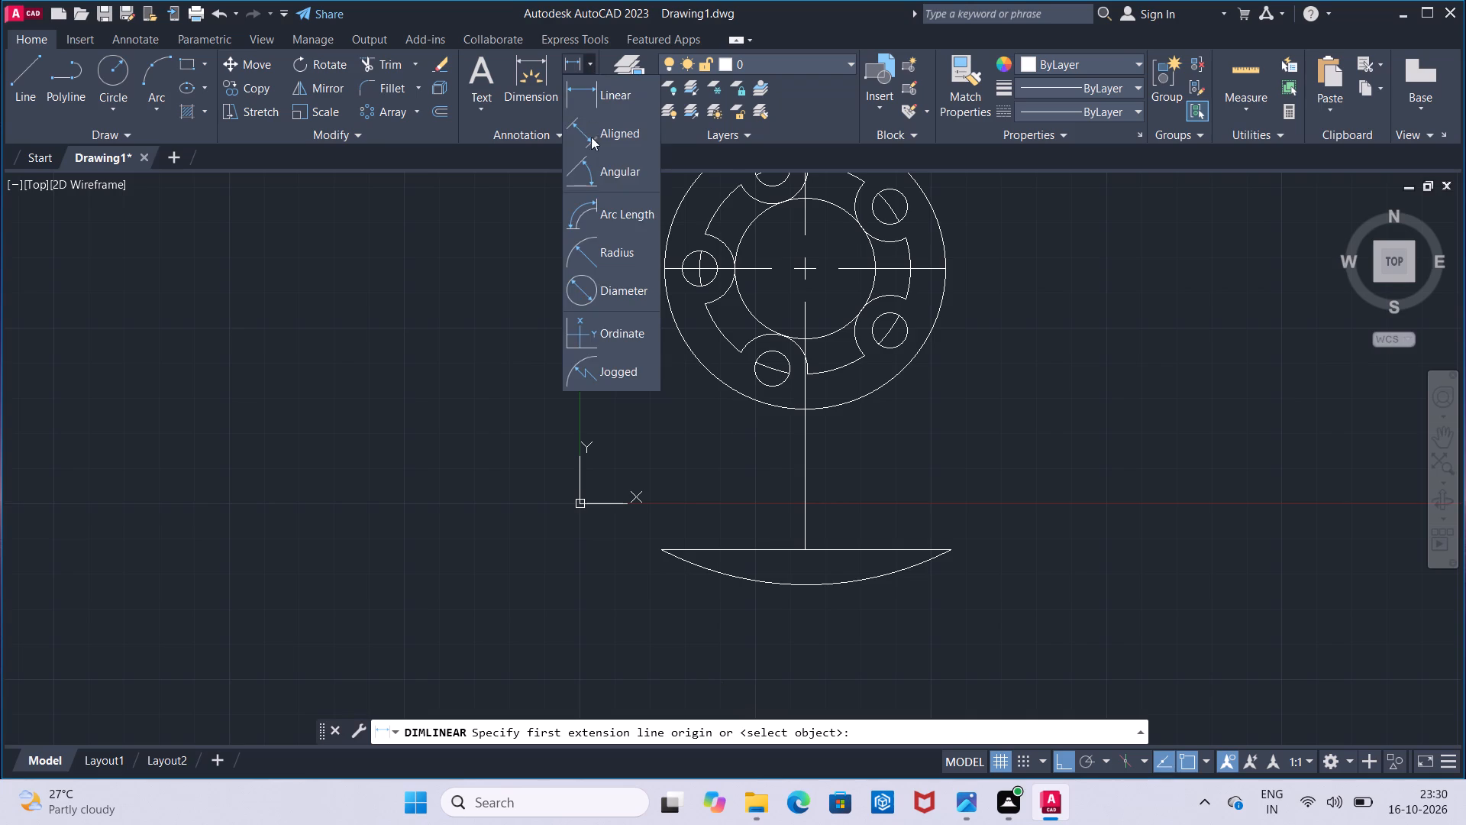
left_click(601, 264)
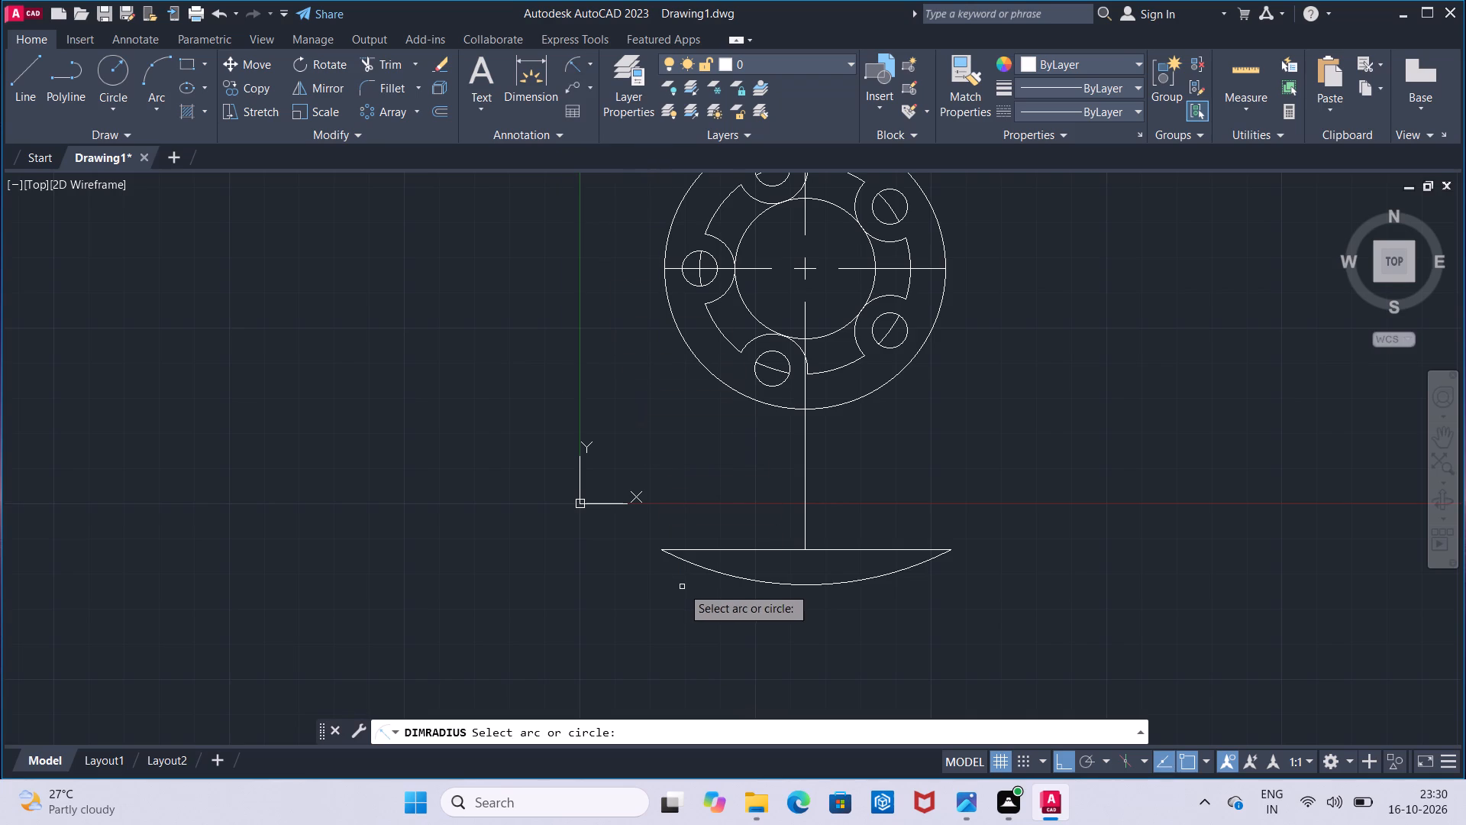
left_click(706, 571)
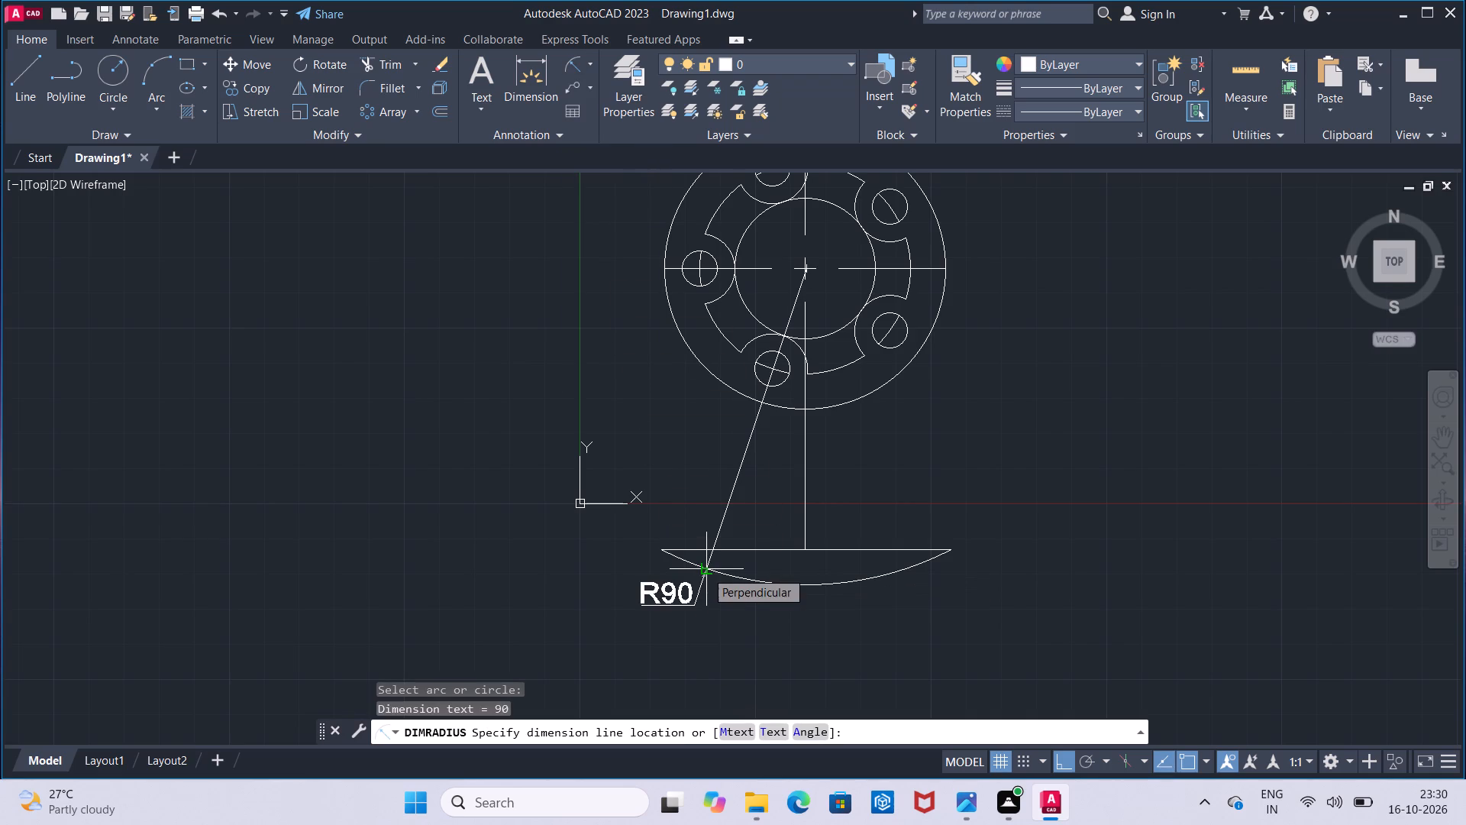
key("Escape")
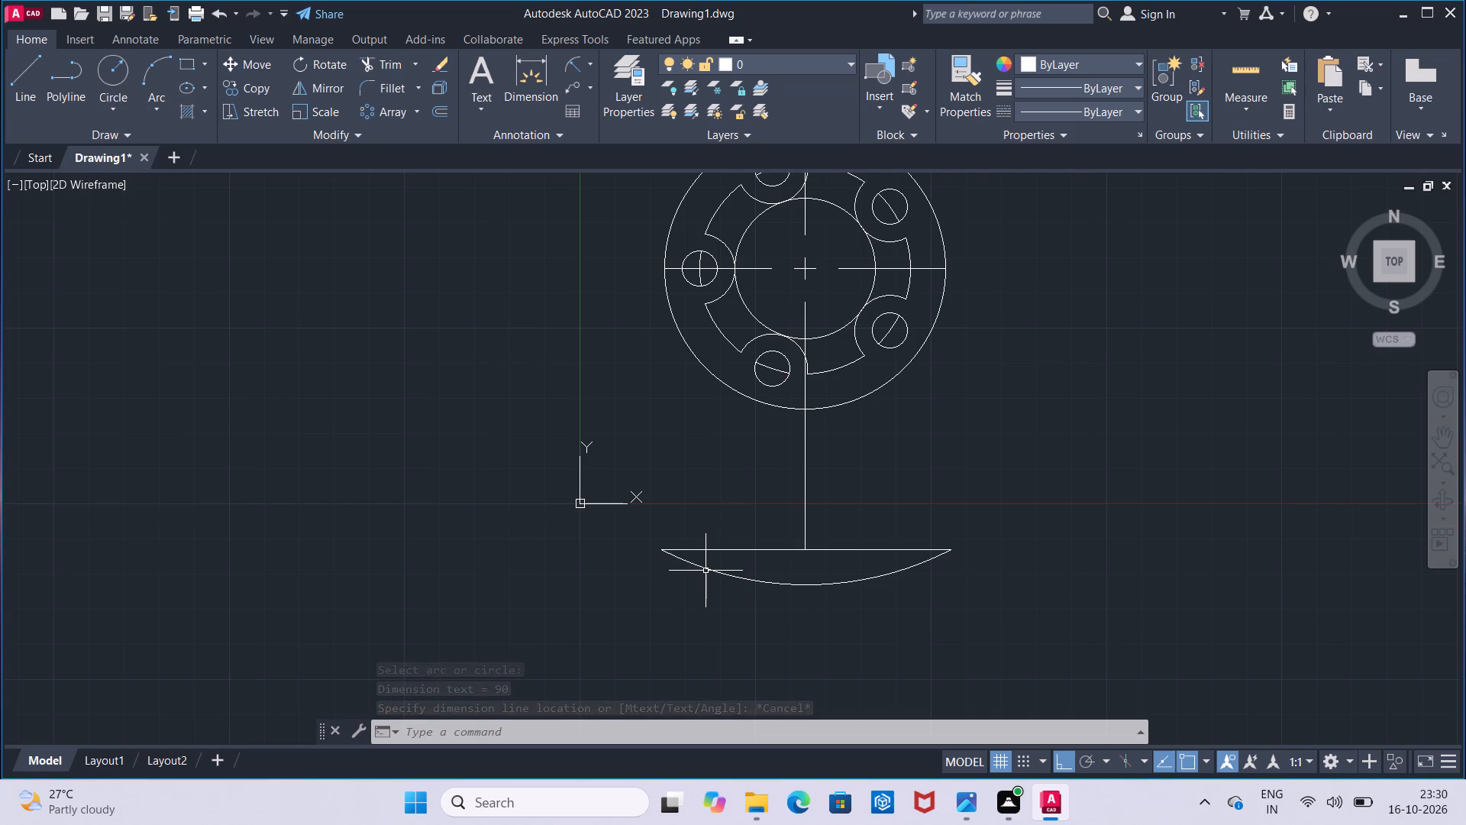
Delete the remaining arc below the horizontal line.
left_click(721, 572)
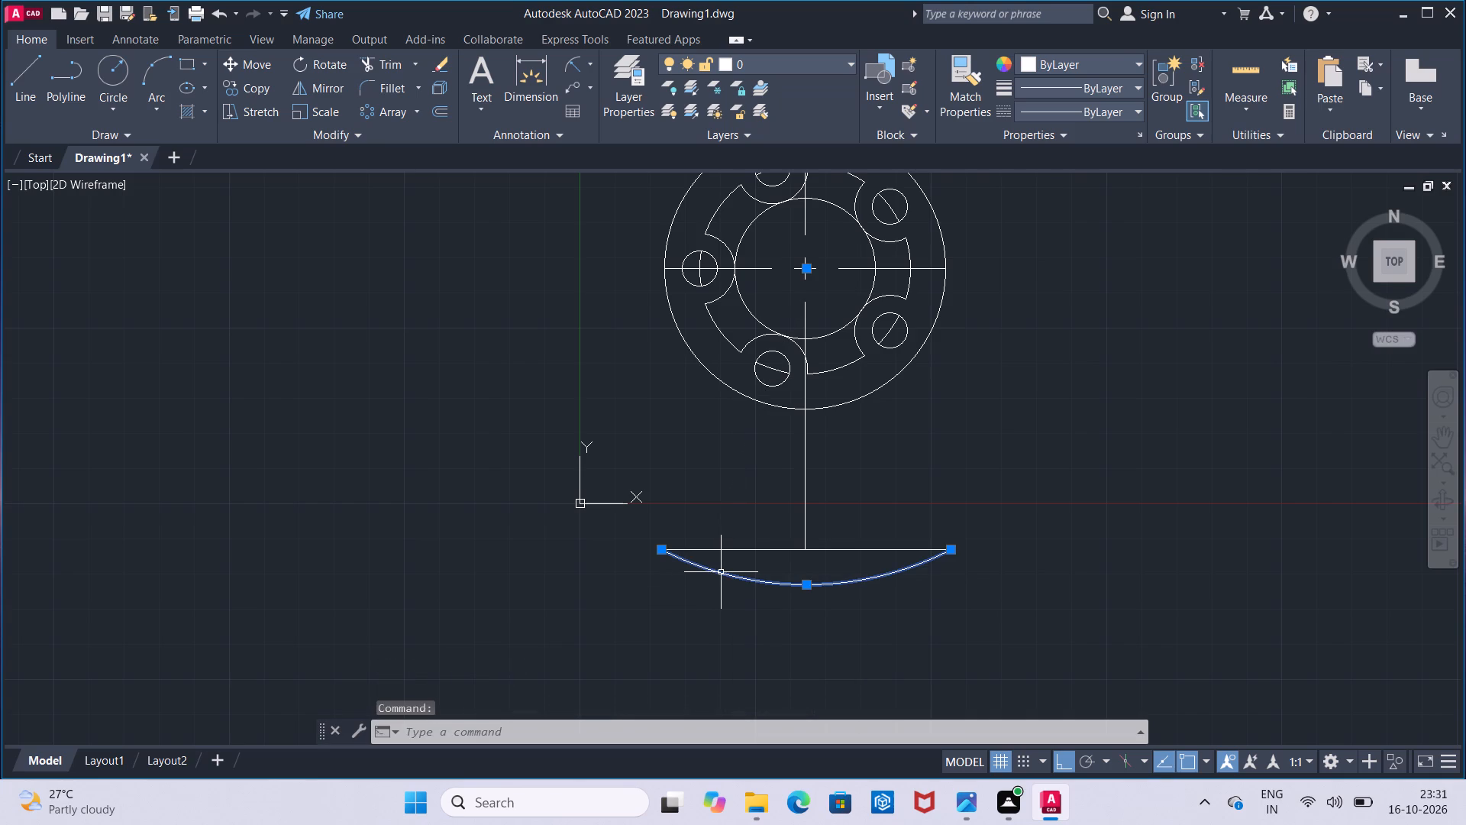
key("Delete")
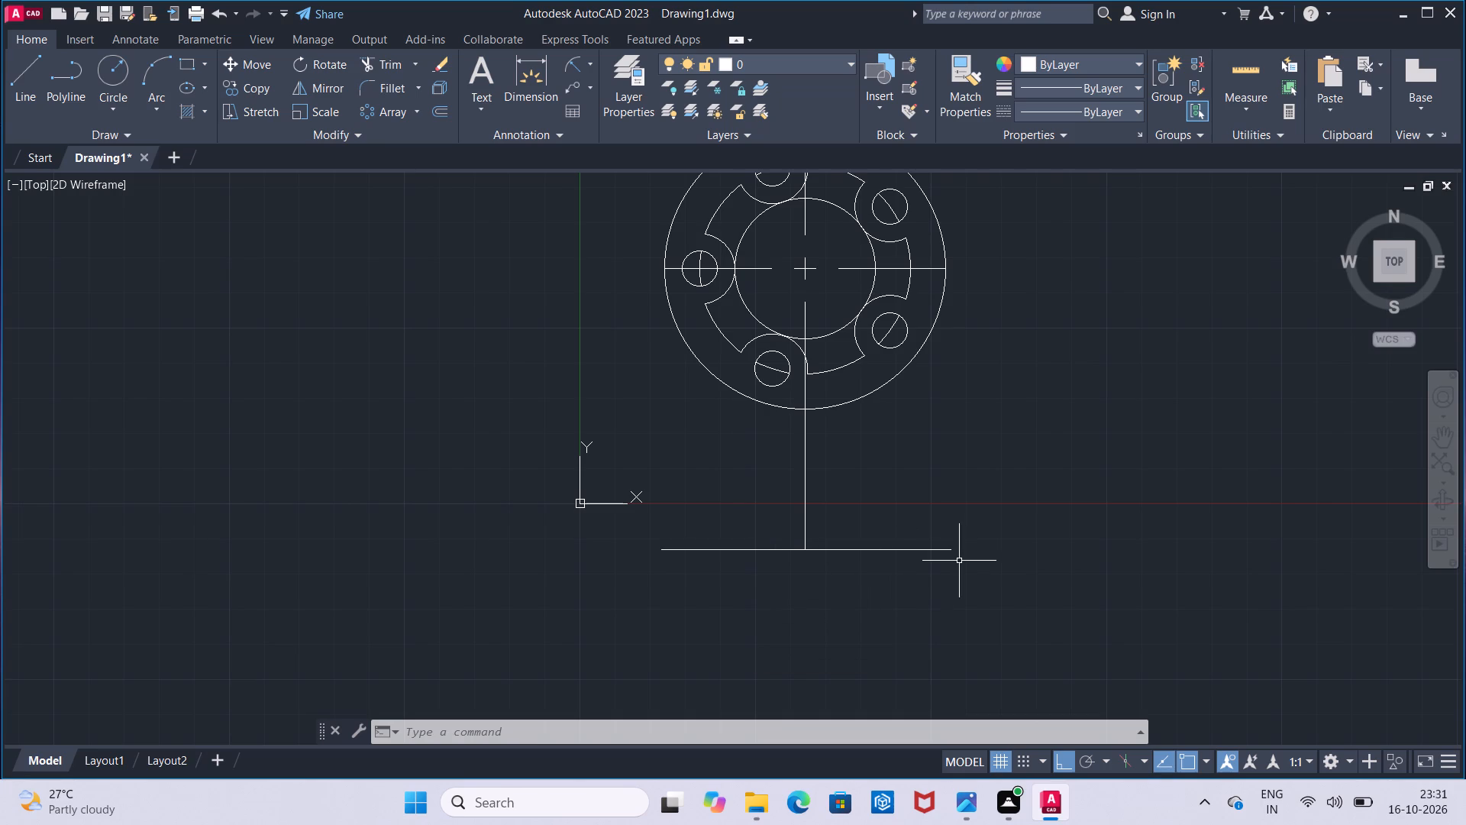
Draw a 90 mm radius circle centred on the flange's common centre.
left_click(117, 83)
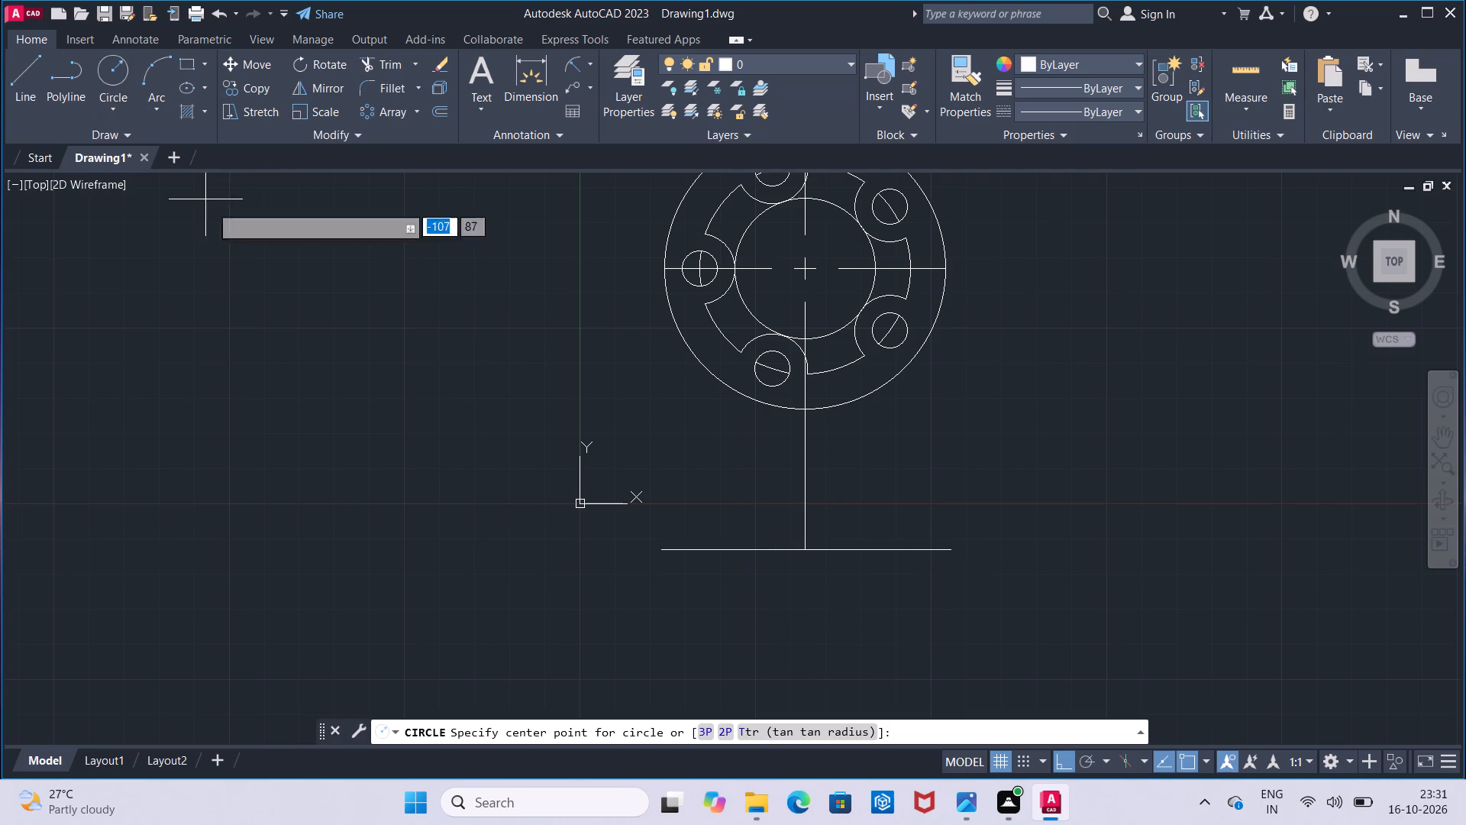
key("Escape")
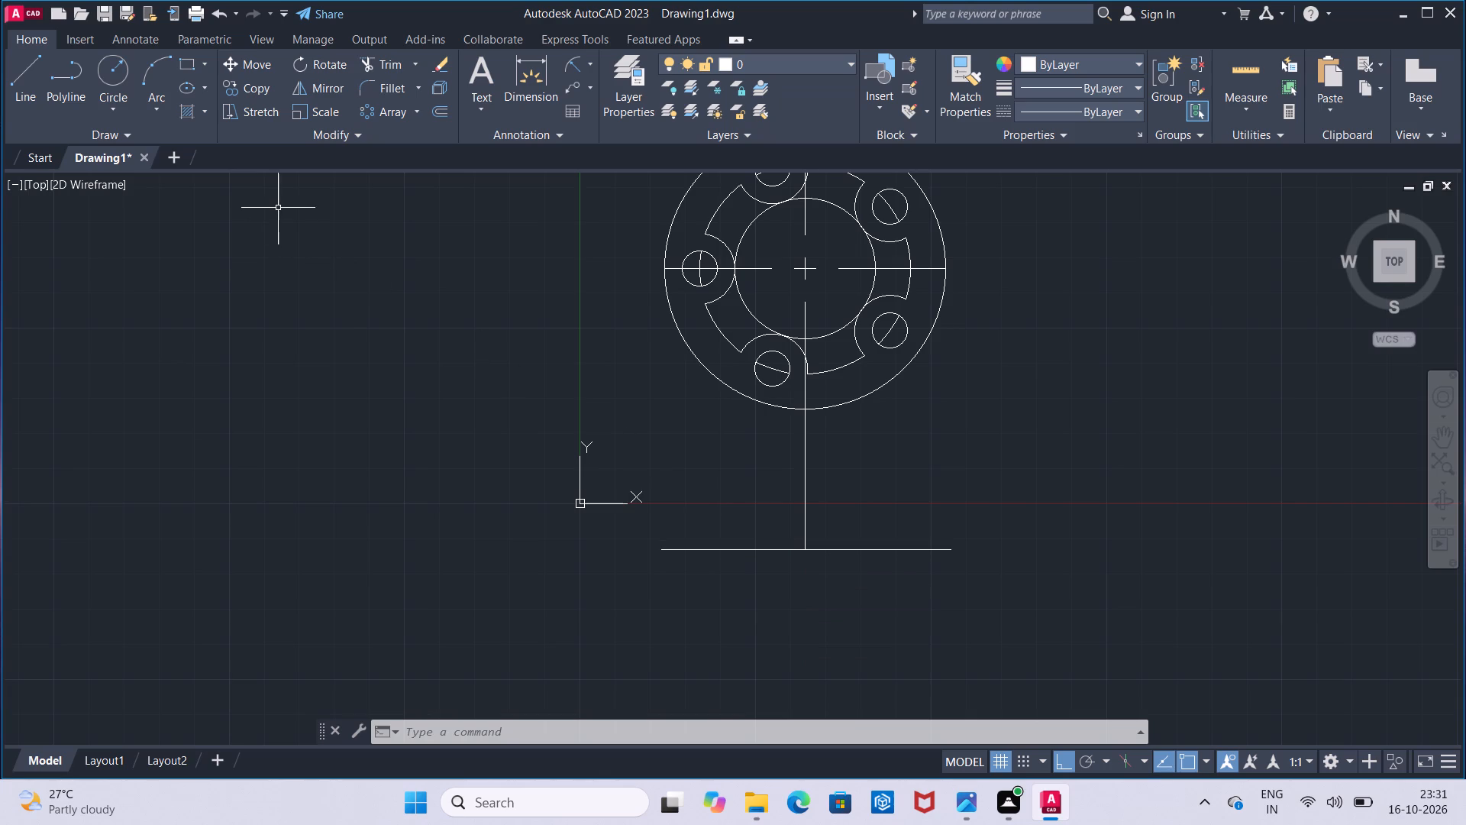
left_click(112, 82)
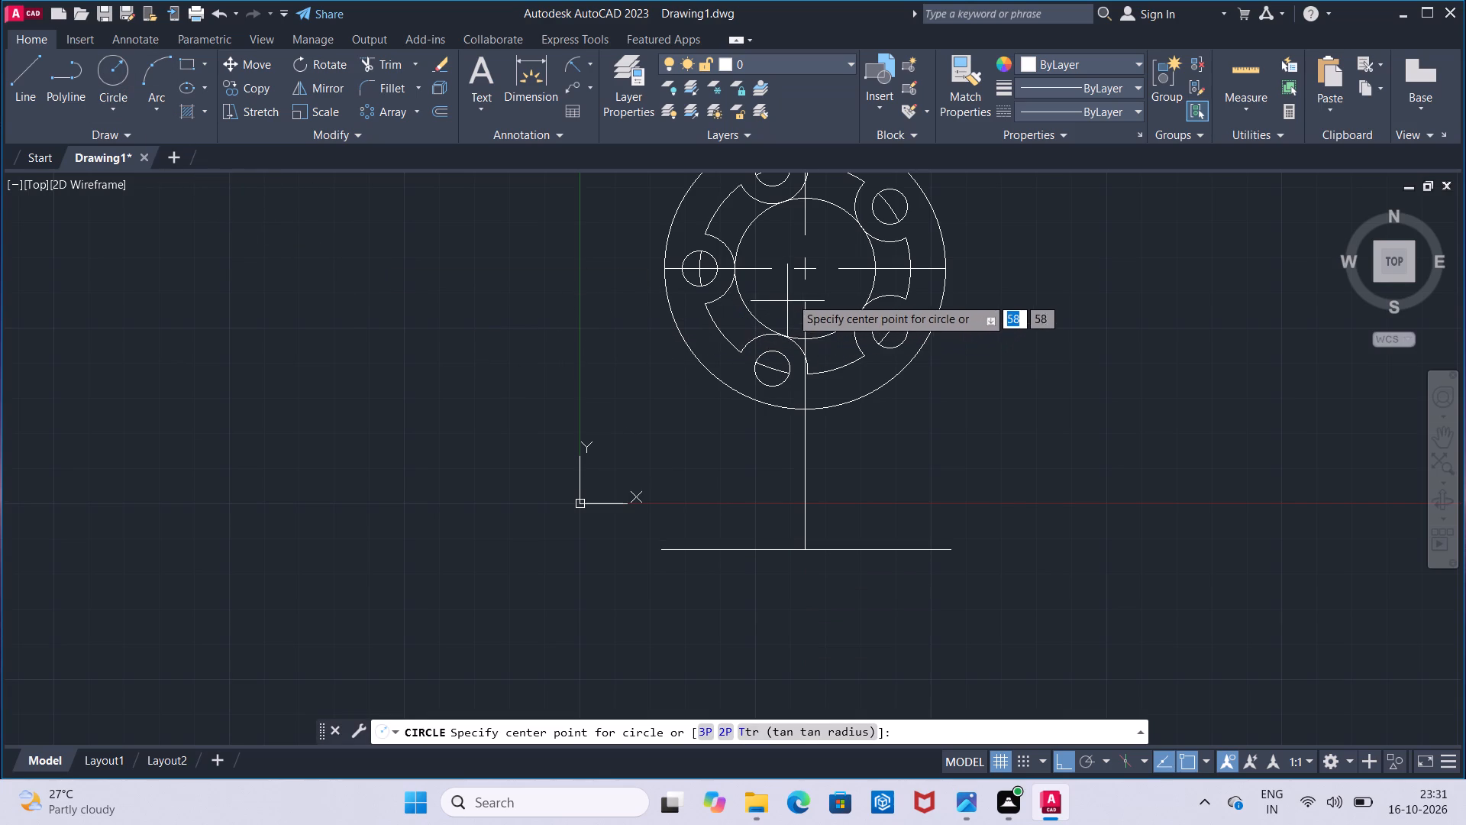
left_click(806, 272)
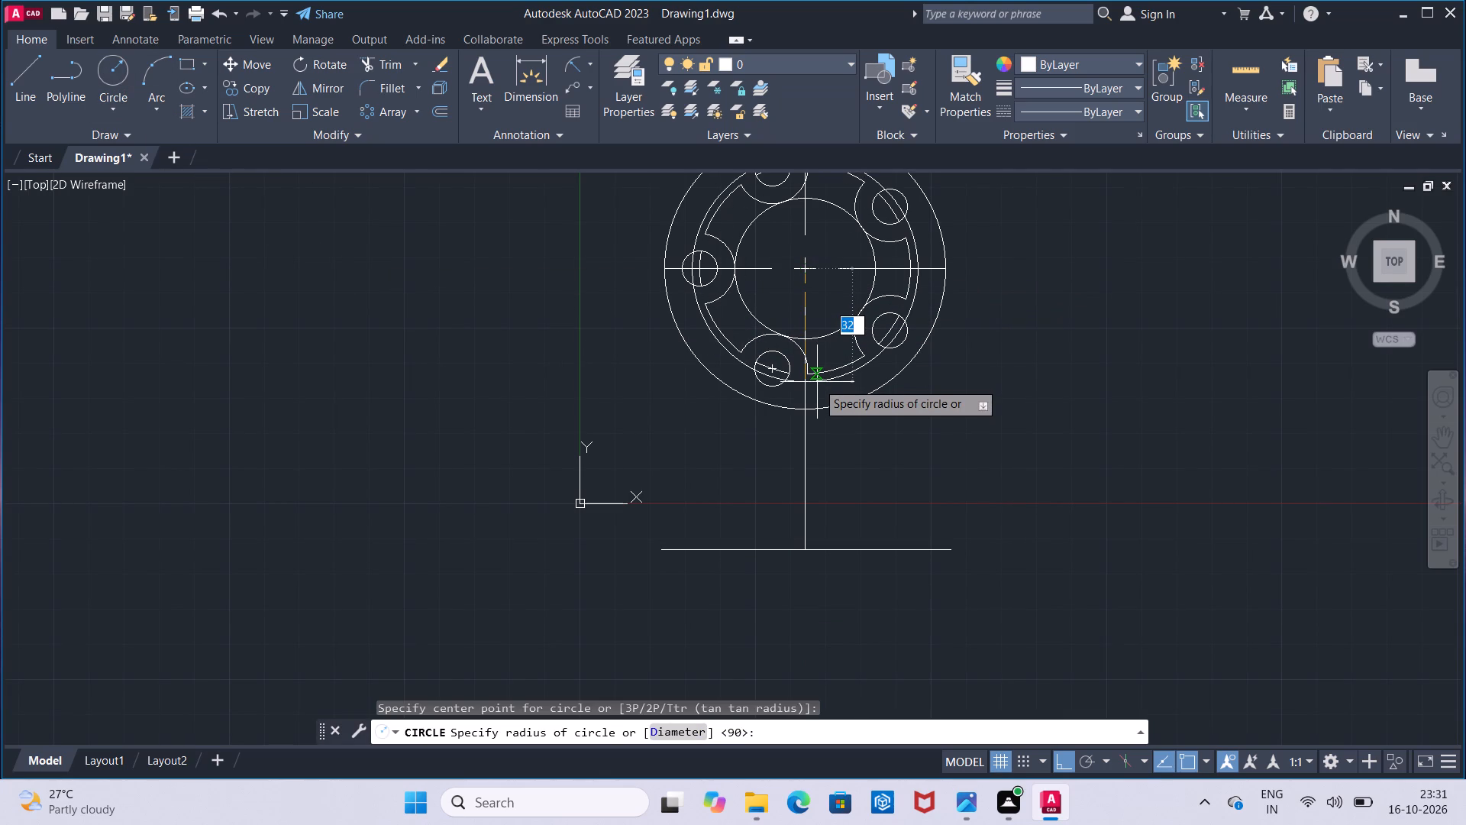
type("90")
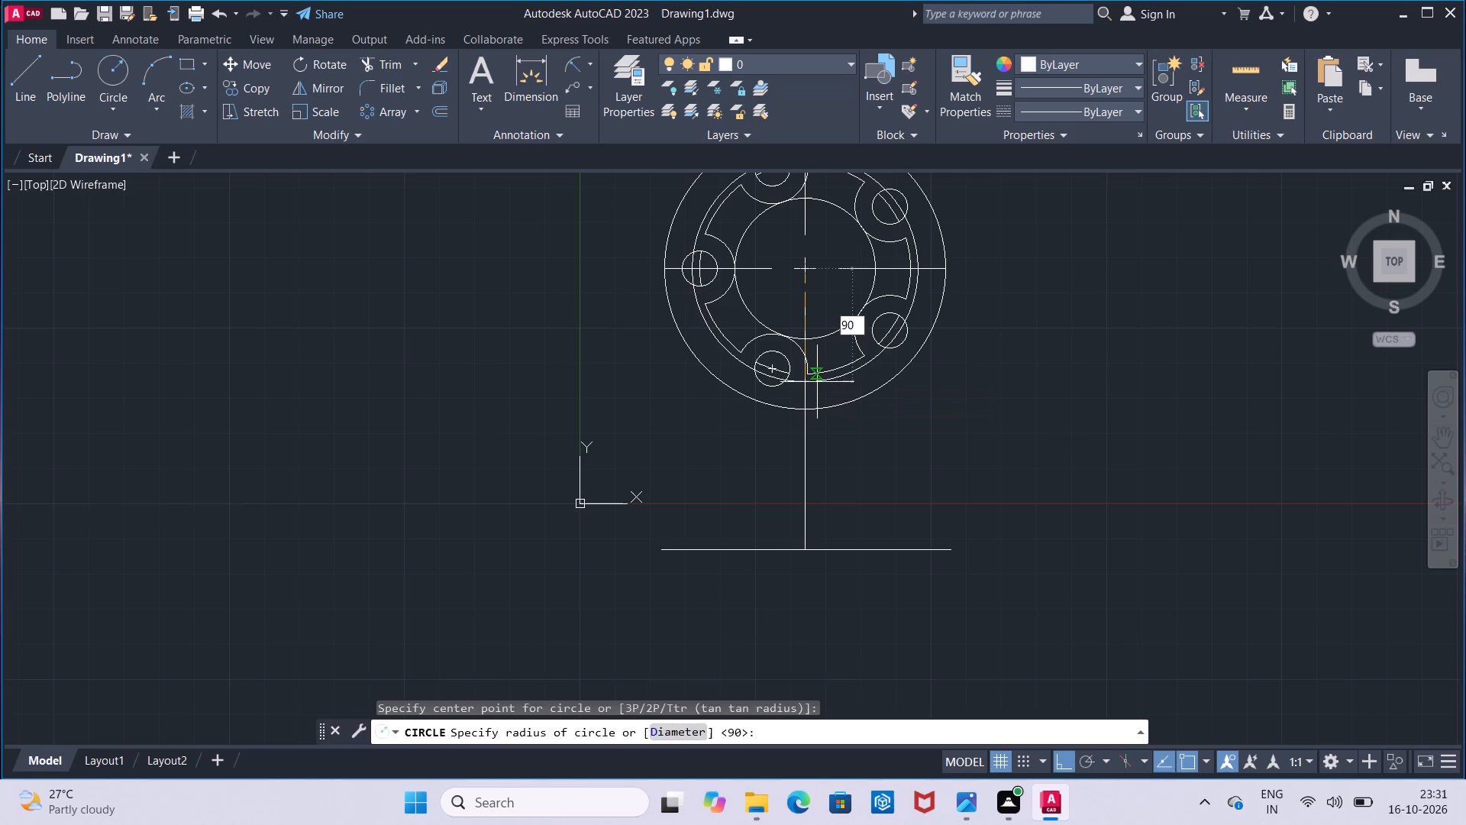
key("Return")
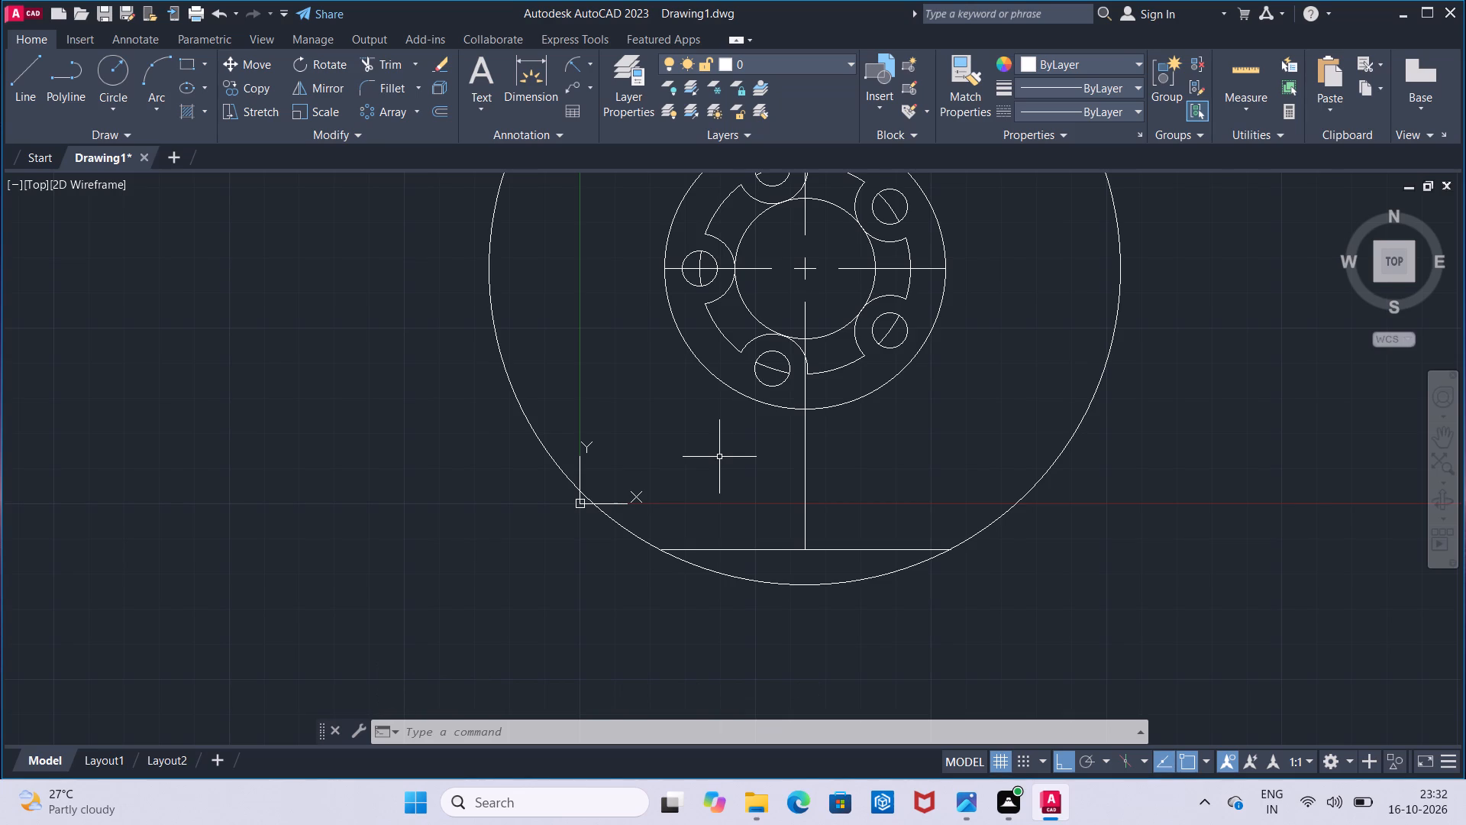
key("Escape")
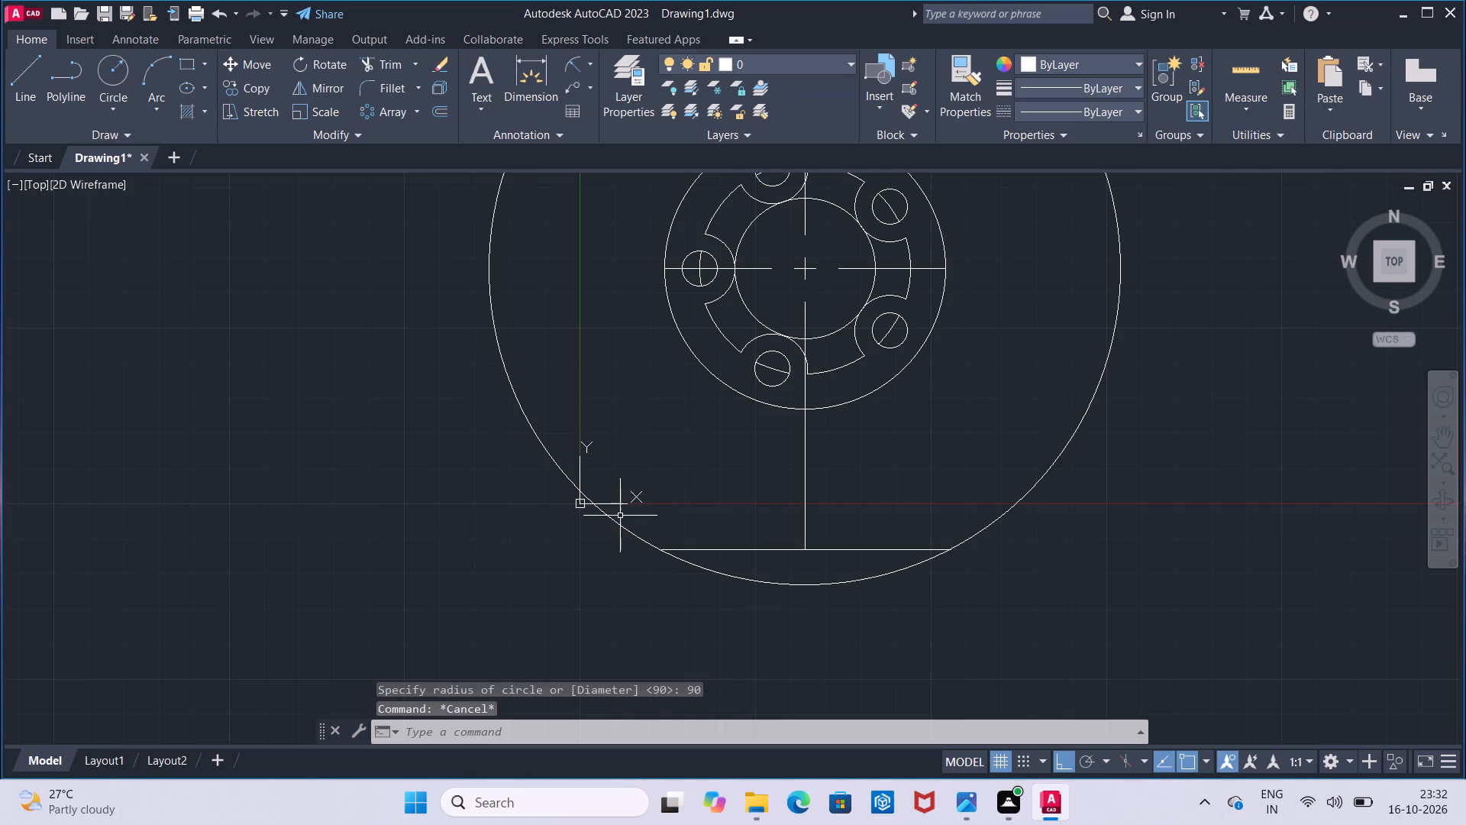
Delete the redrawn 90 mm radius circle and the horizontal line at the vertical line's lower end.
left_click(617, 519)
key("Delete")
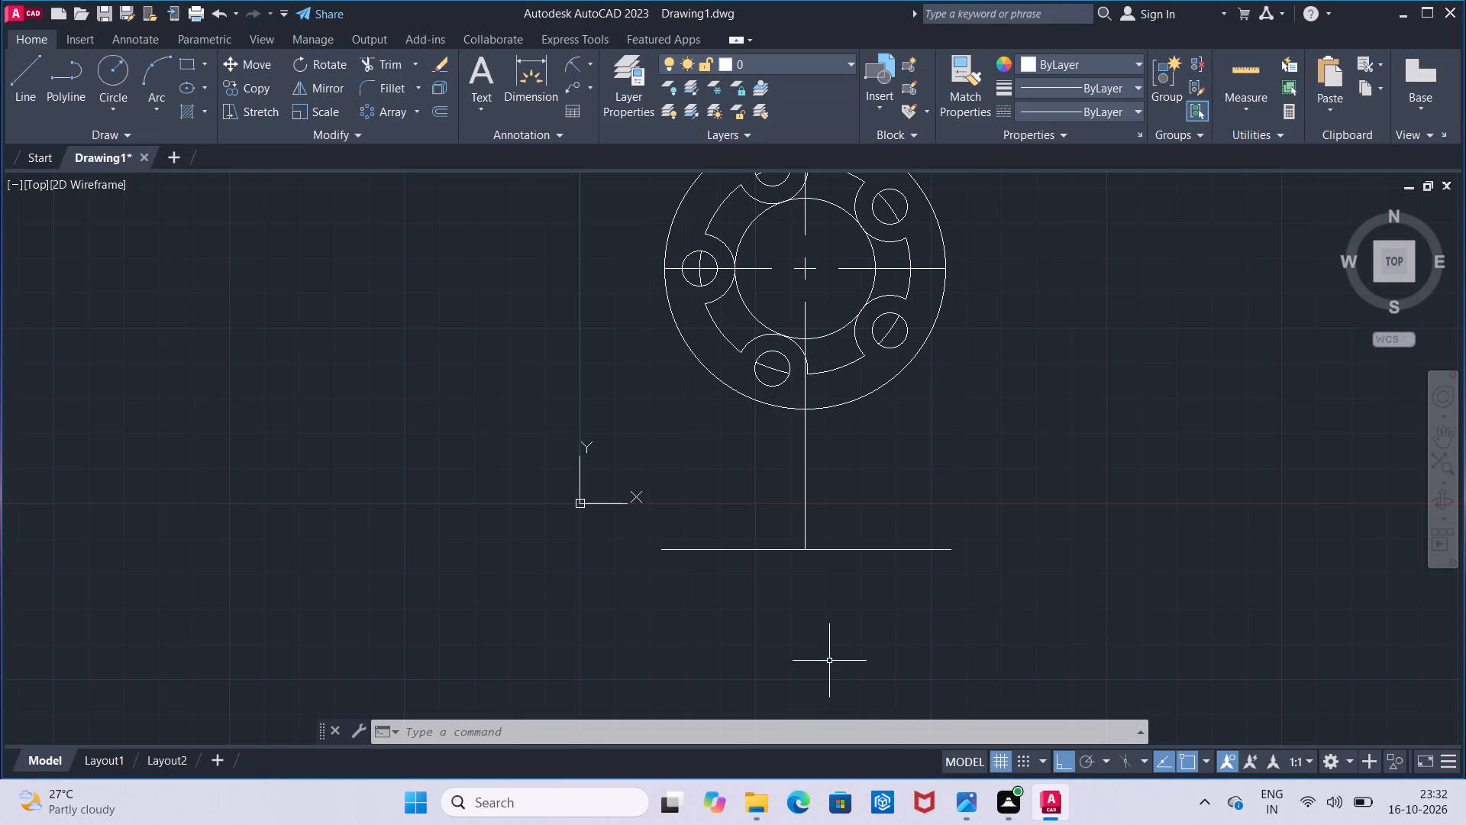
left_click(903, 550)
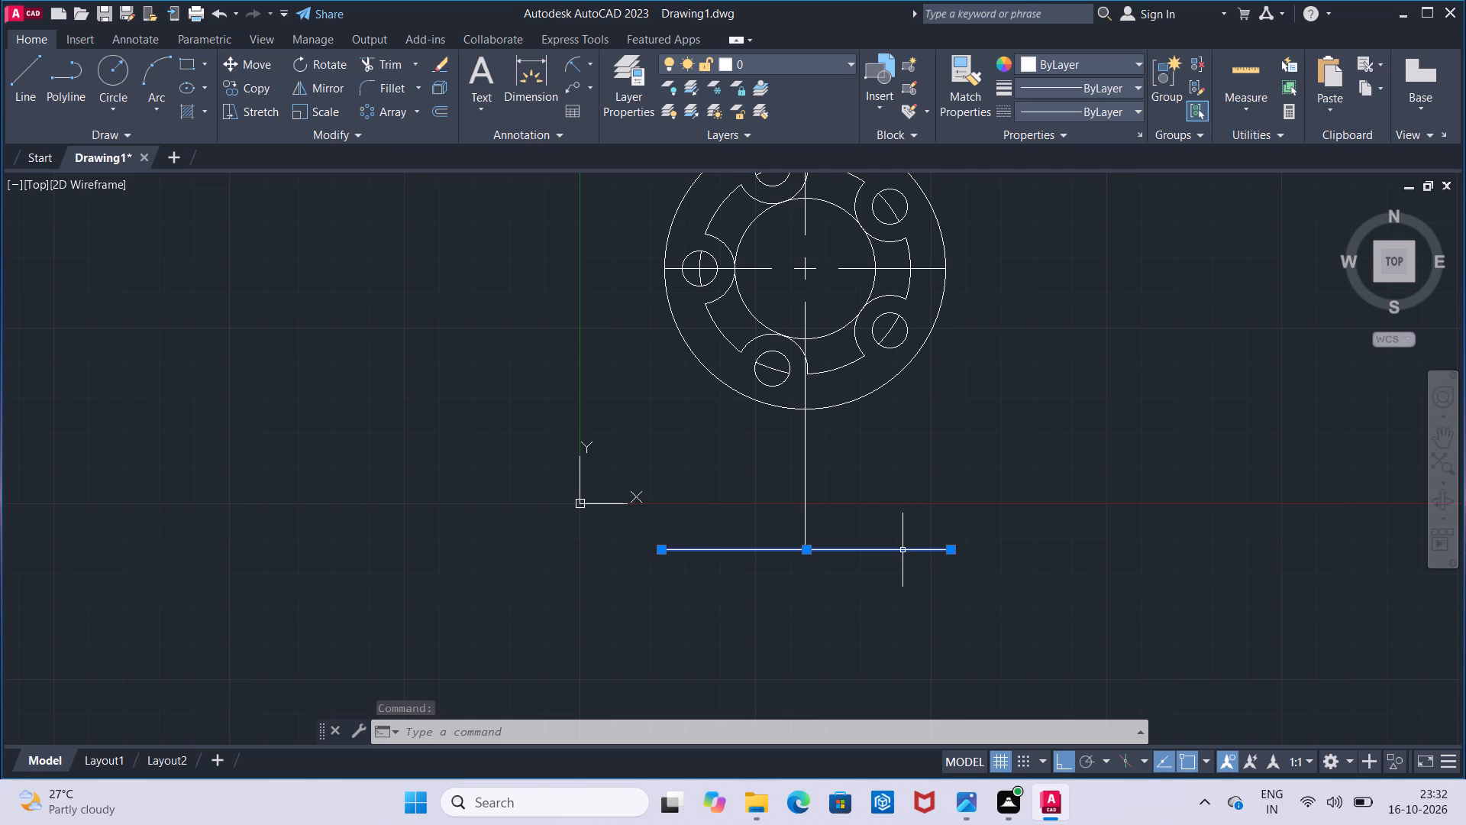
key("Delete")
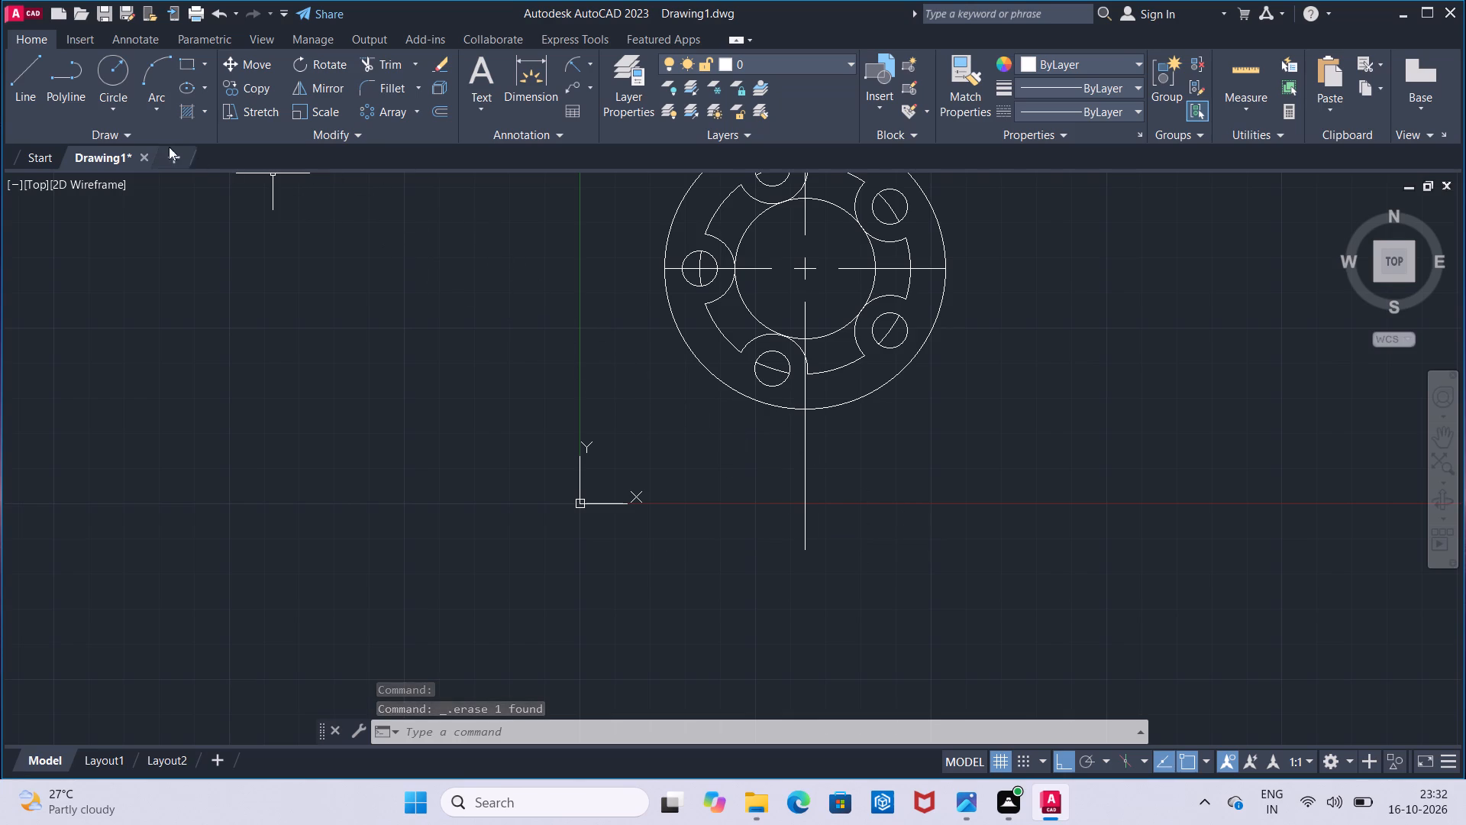
Draw a separate 40 mm radius circle to the left of the flange, centred at about -64, 43.
left_click(107, 77)
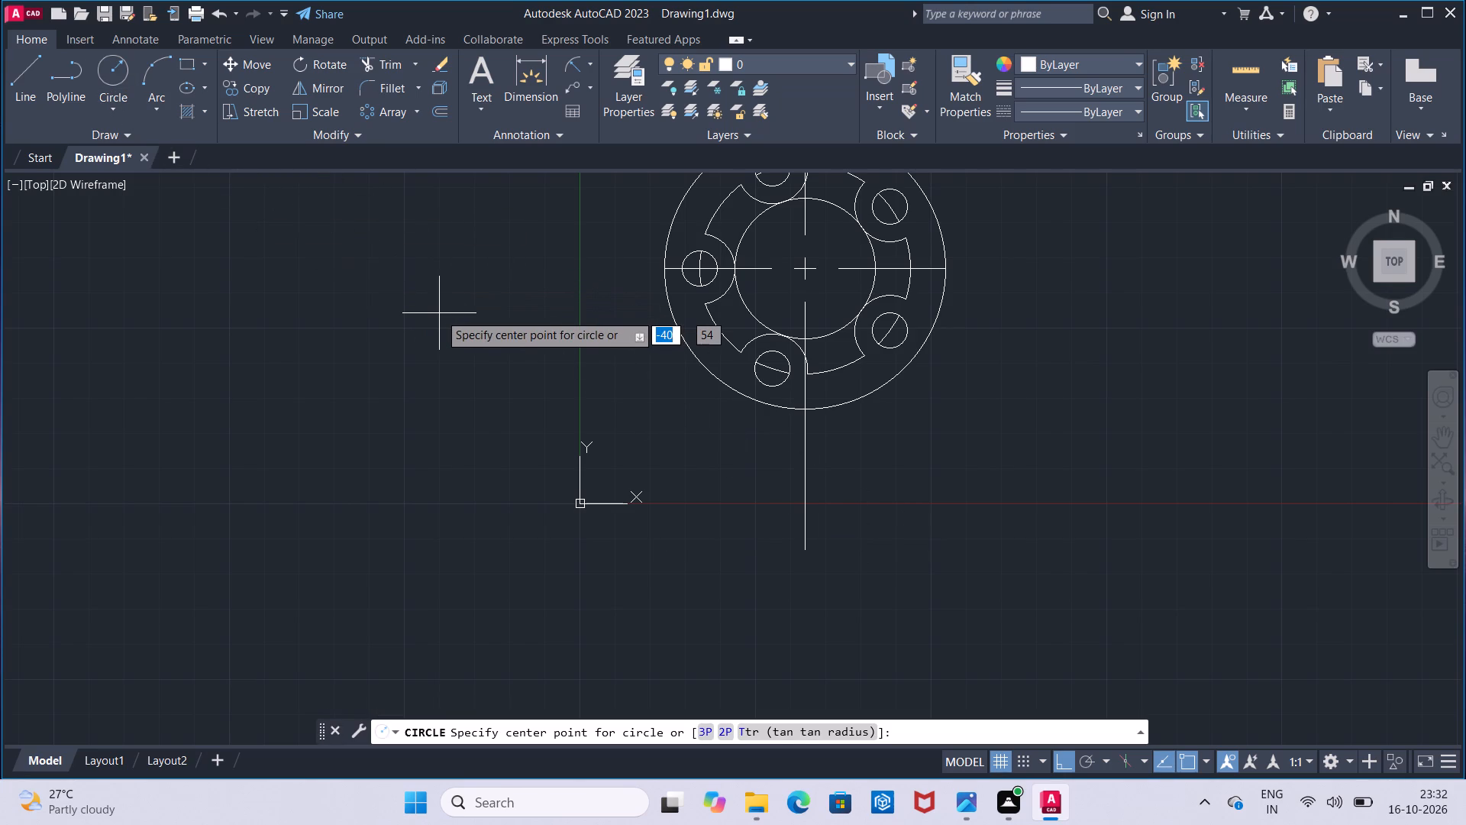
left_click(356, 354)
type("40")
key("Return")
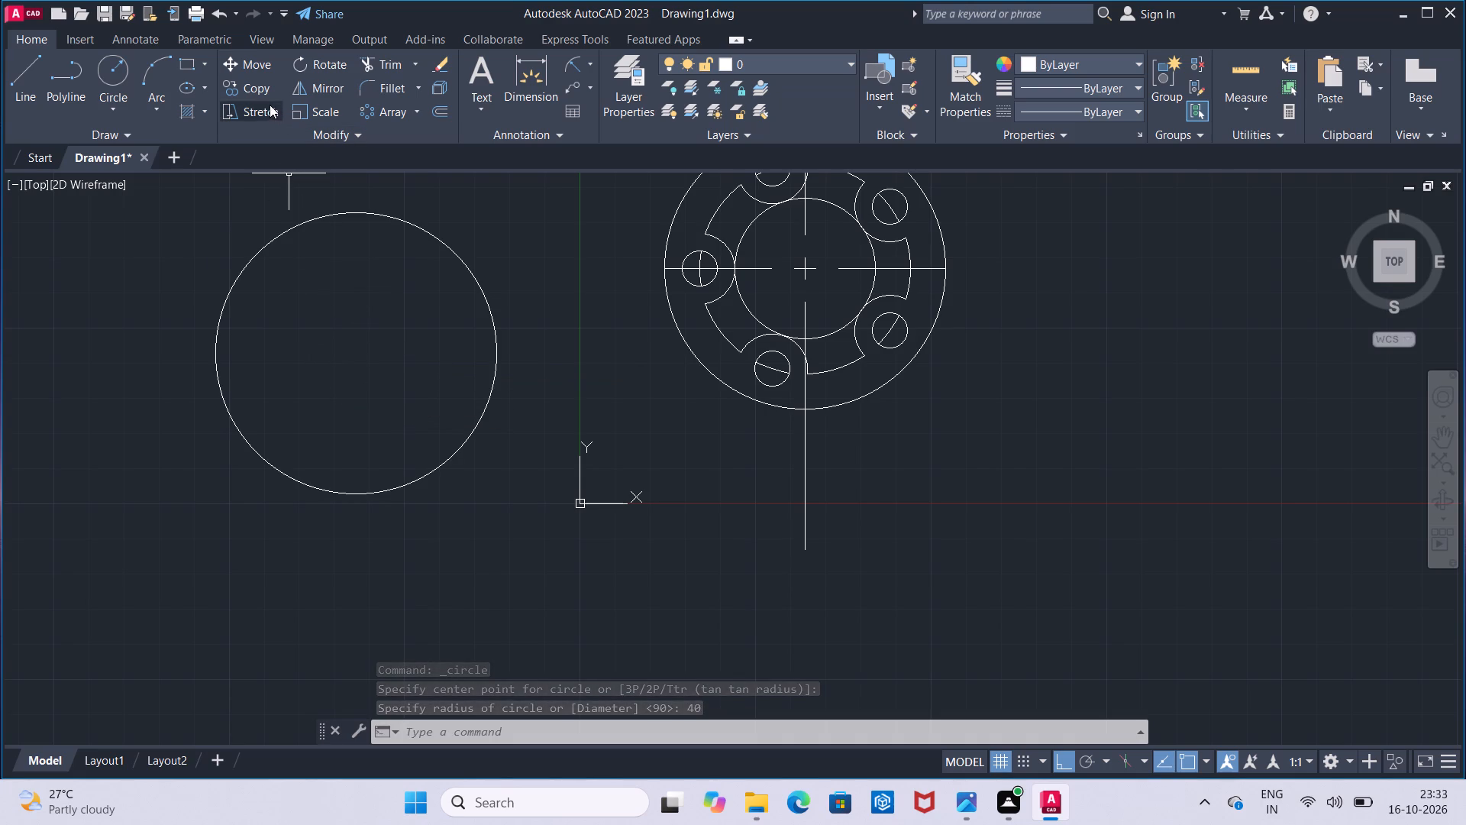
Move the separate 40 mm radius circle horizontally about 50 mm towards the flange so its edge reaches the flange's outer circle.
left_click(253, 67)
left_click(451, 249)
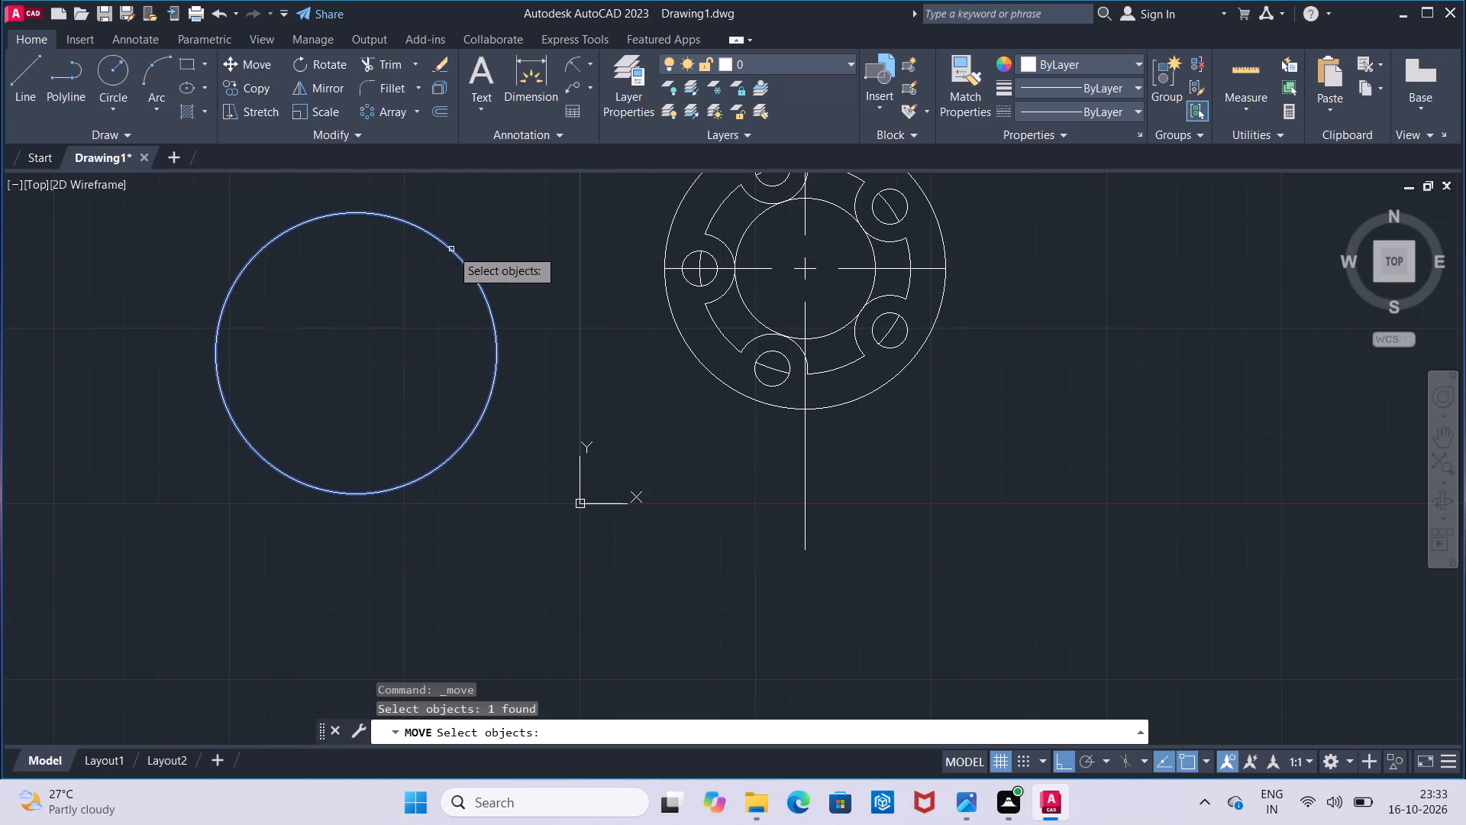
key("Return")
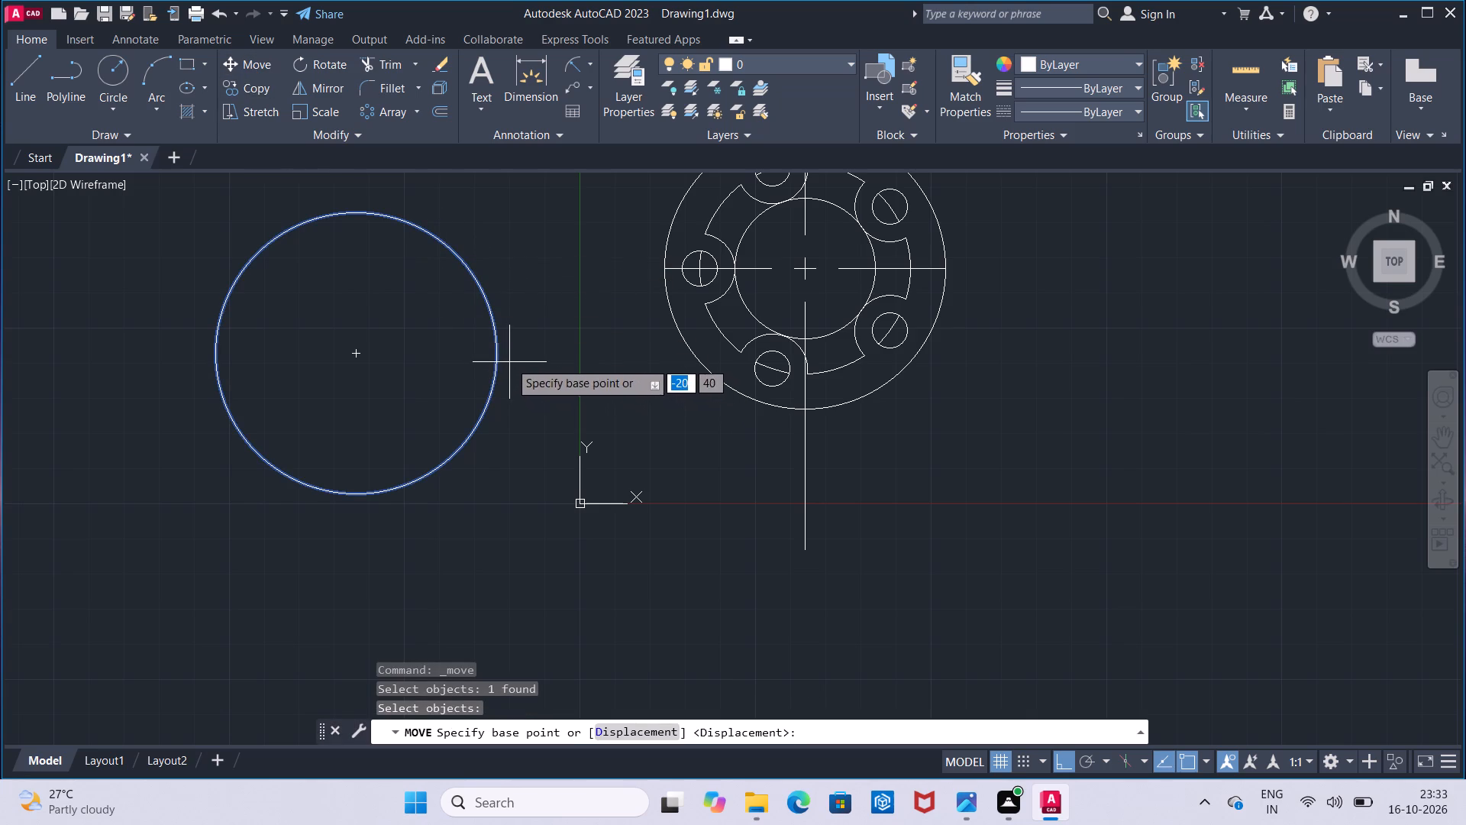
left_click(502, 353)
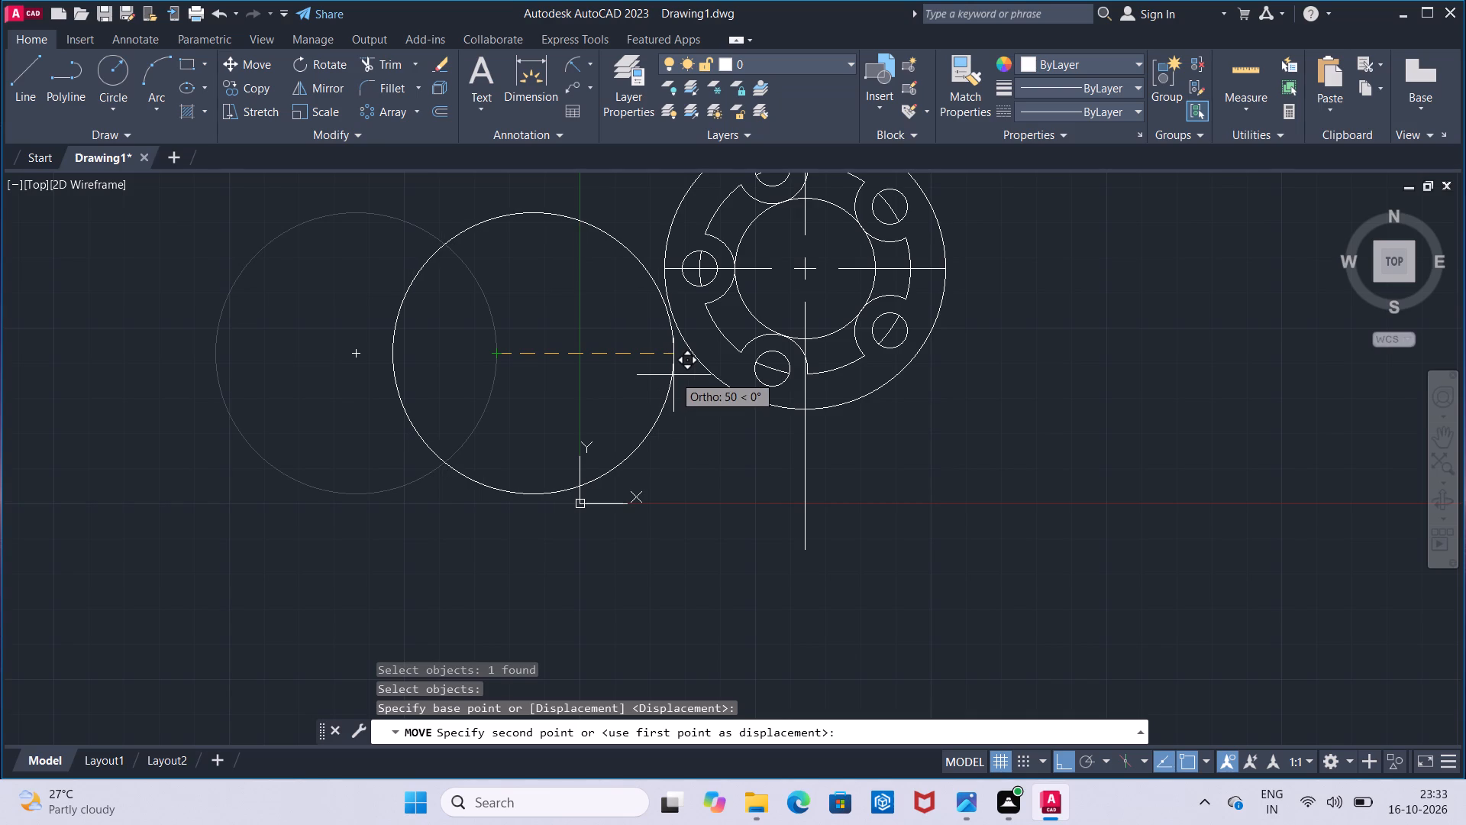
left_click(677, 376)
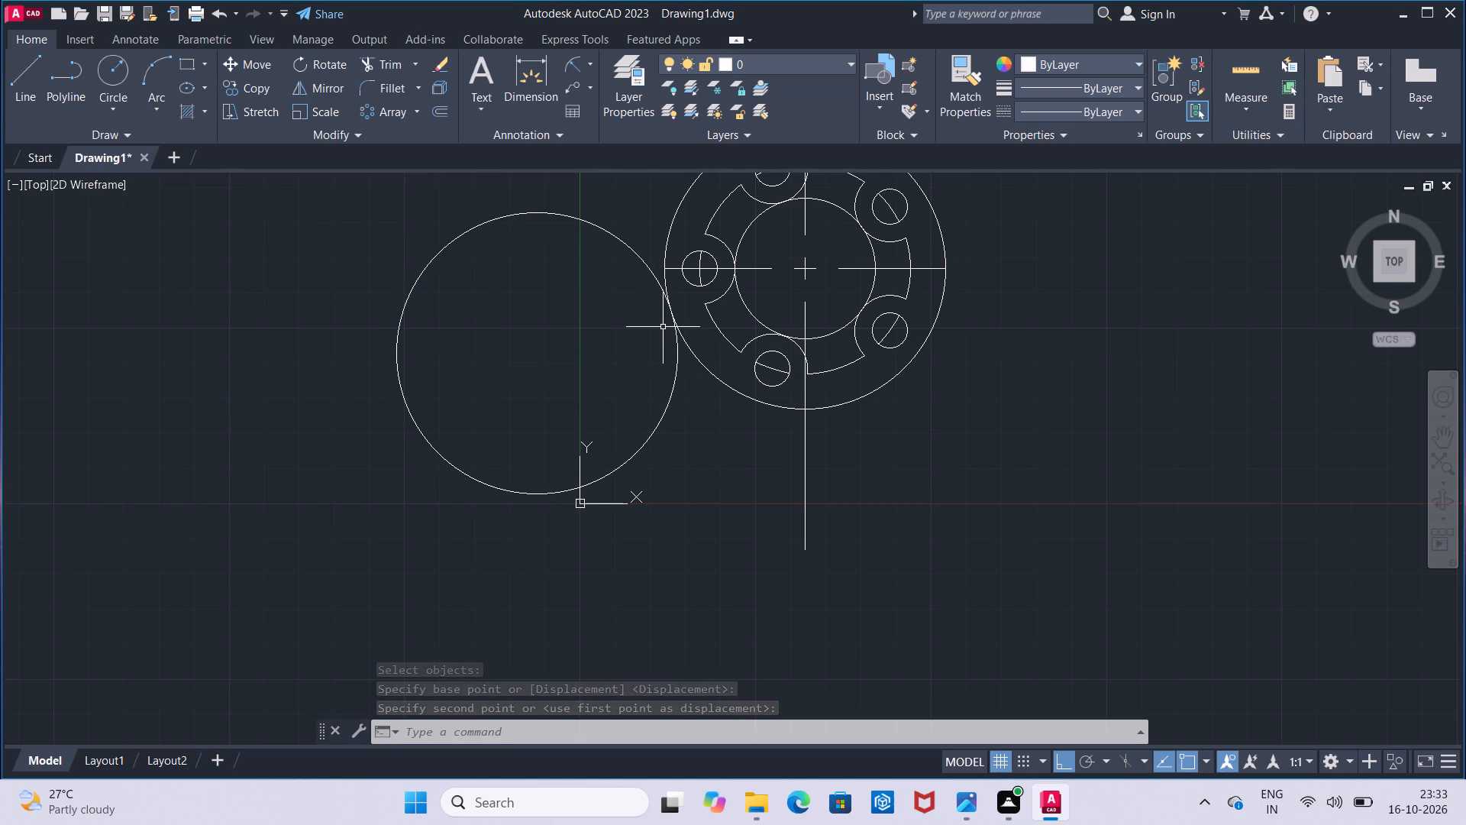
Examine where the moved 40 mm radius circle meets the flange's outer circle.
scroll(663, 327, "up", 3)
scroll(663, 327, "down", 2)
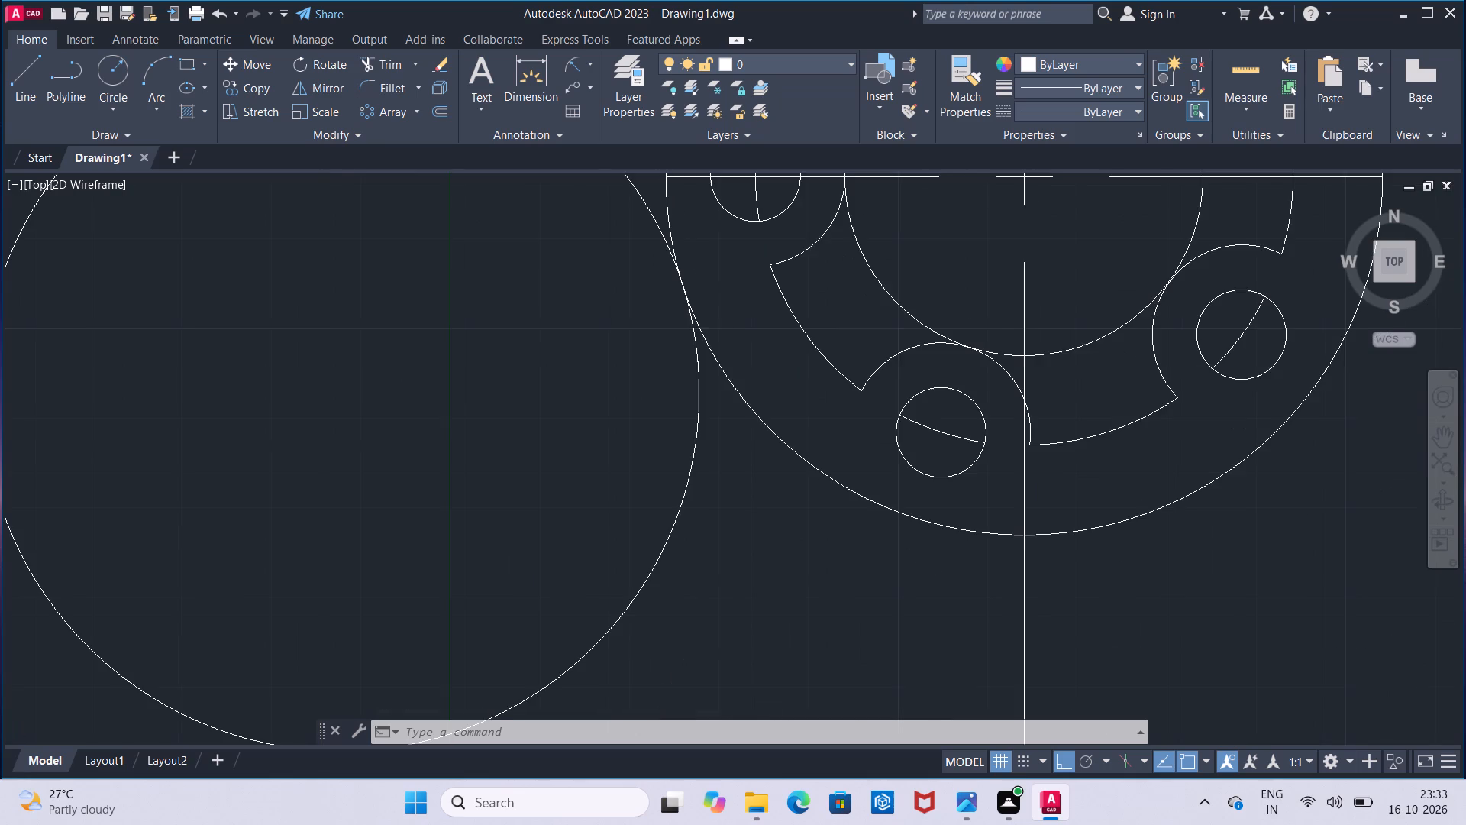
scroll(663, 327, "down", 2)
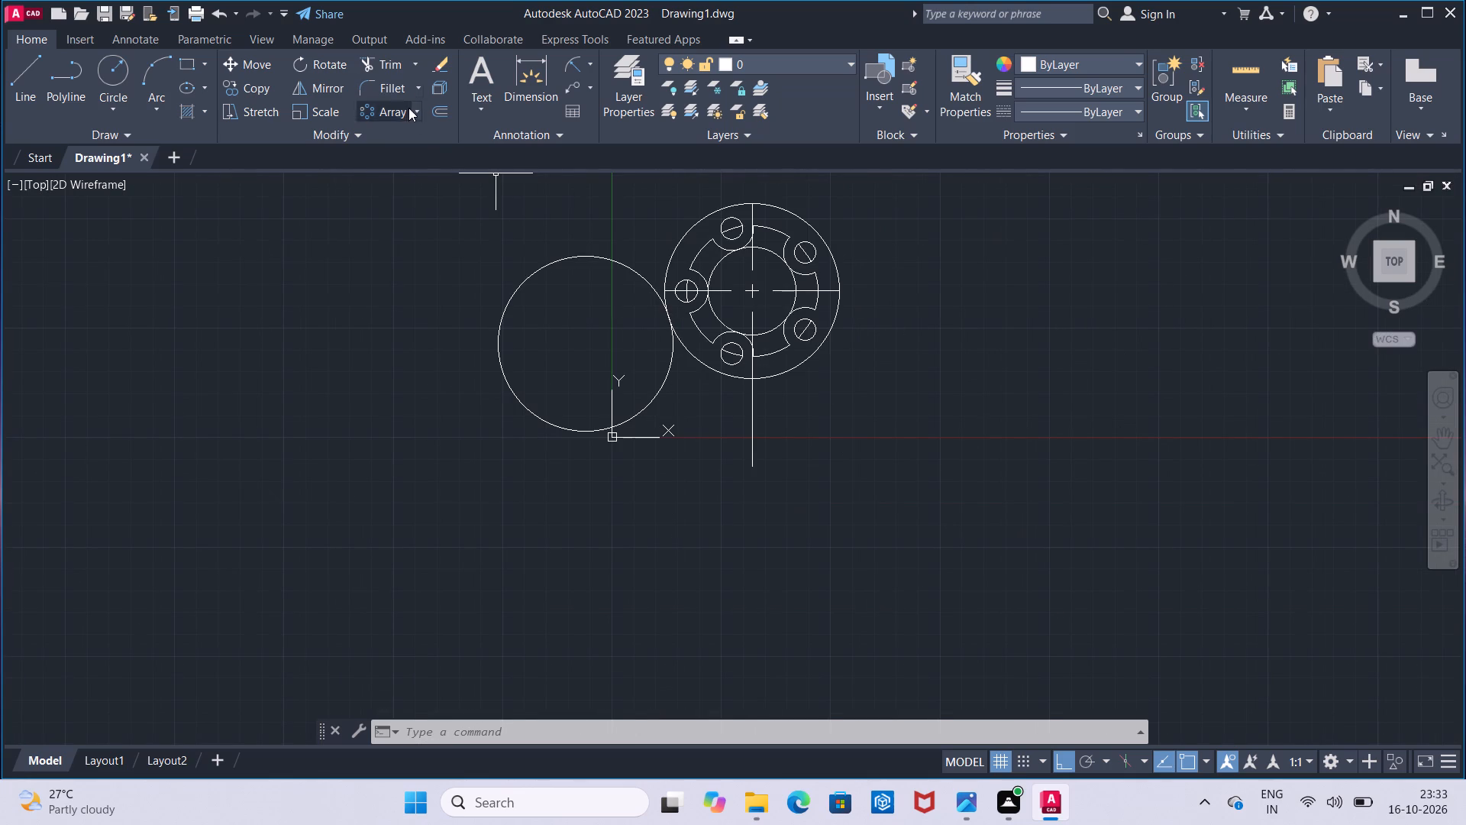
left_click(395, 73)
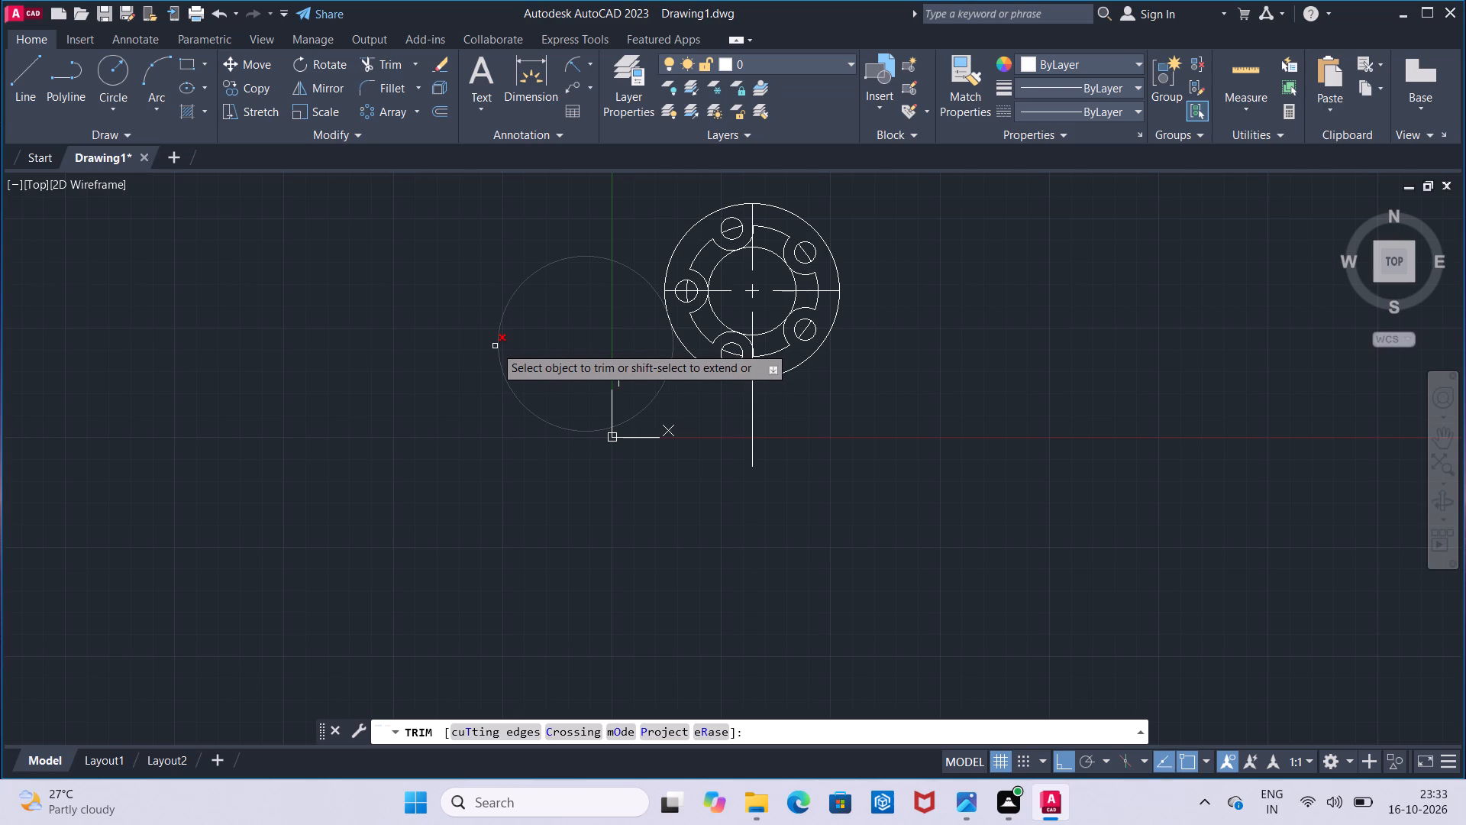
key("Escape")
scroll(495, 346, "up", 1)
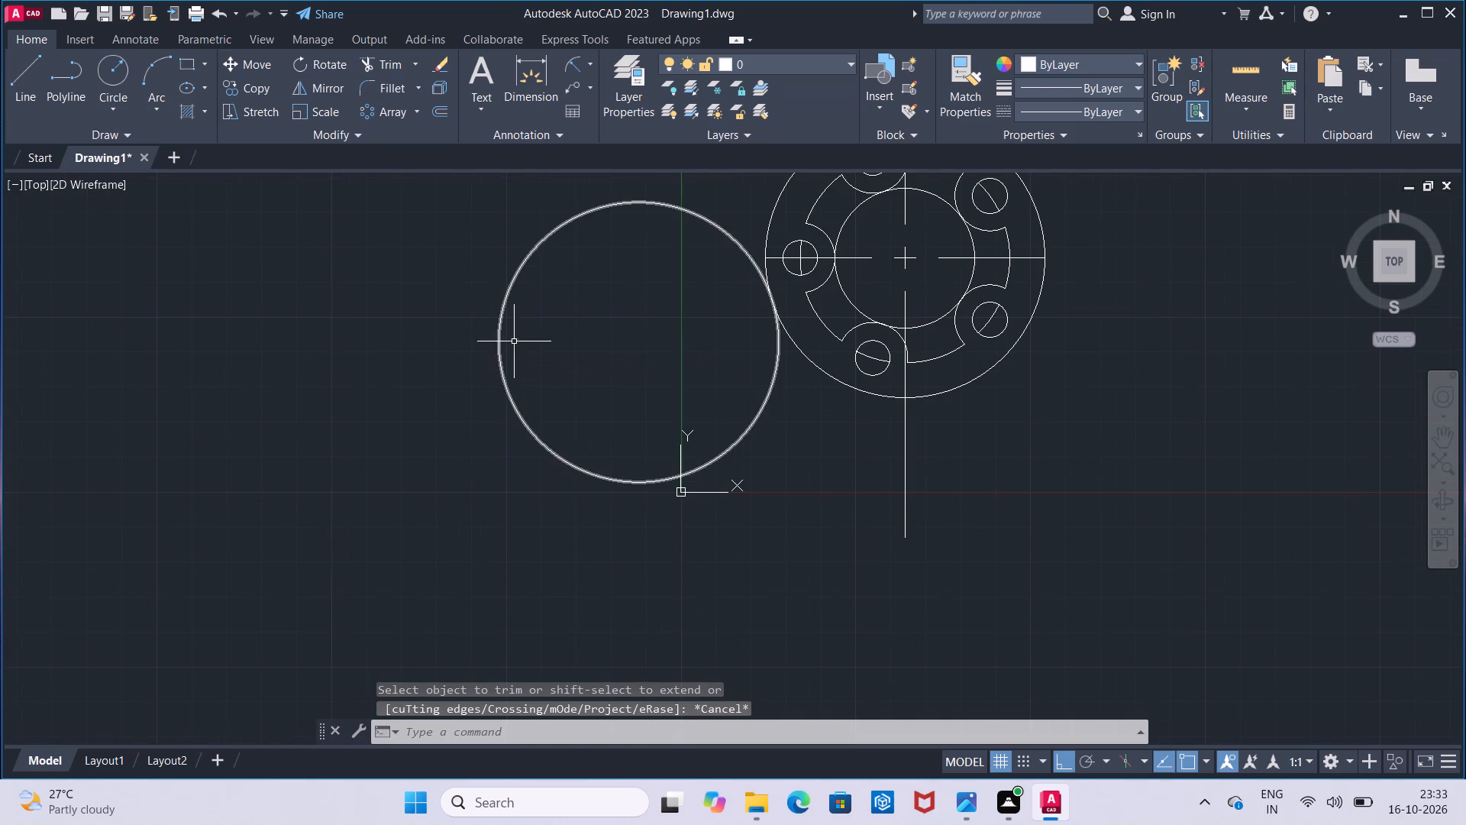
scroll(652, 352, "up", 1)
middle_click_drag(736, 368, 683, 431)
middle_click(651, 455)
scroll(746, 413, "up", 2)
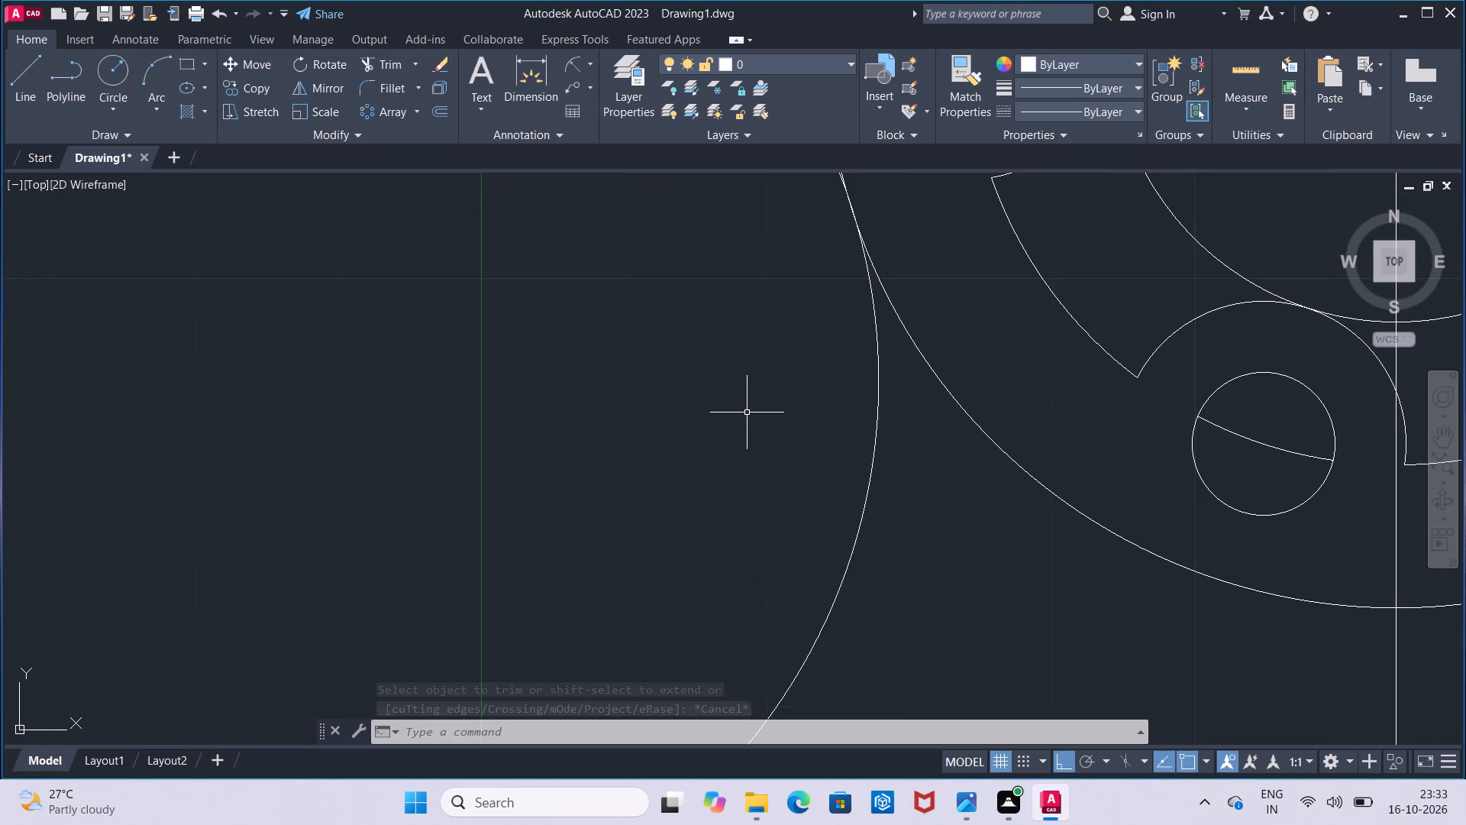
scroll(747, 412, "down", 2)
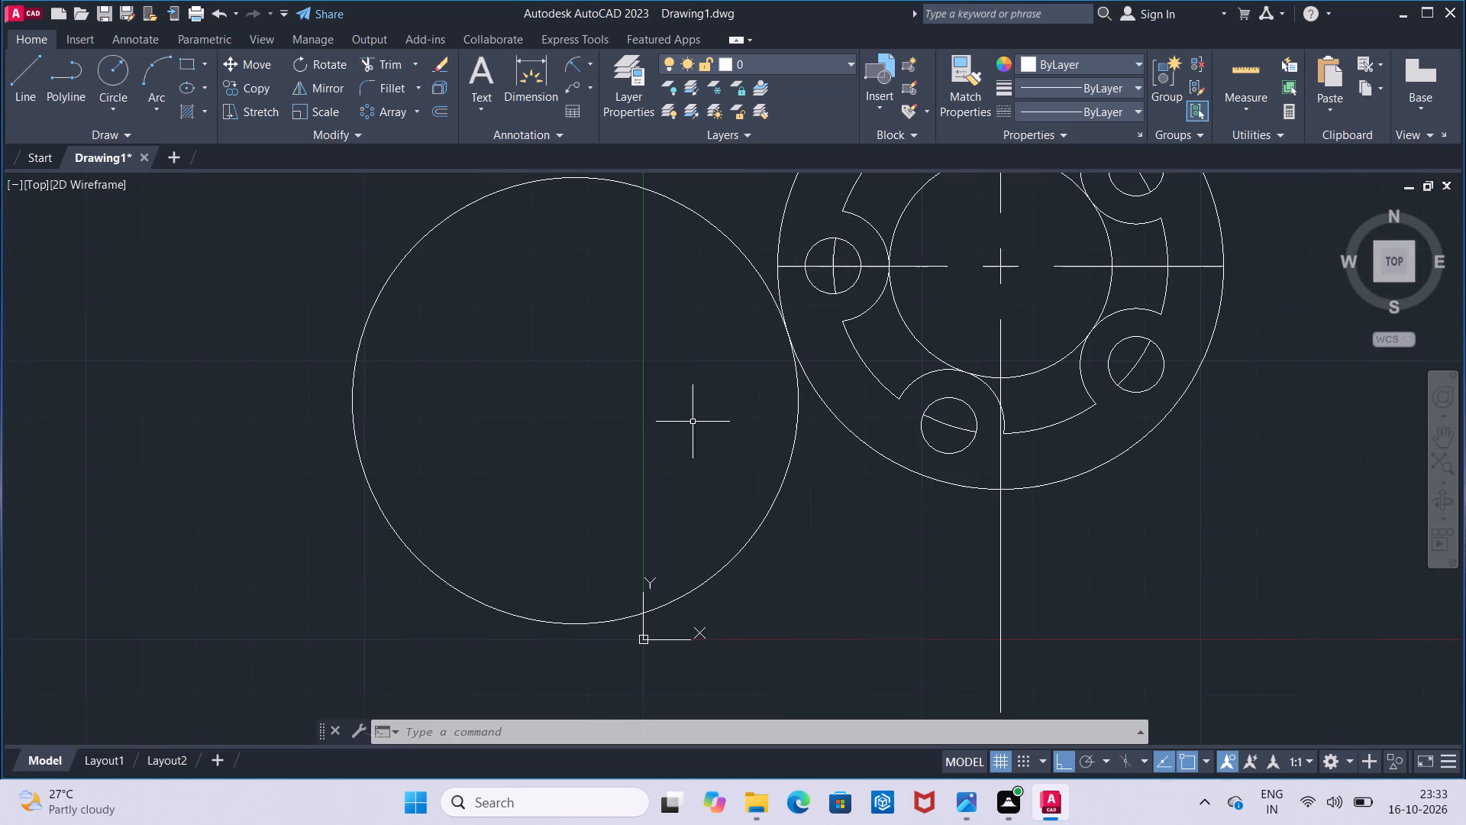
Remove the separate 40 mm radius circle beside the flange using Trim.
left_click(480, 610)
left_click(483, 607)
left_click(489, 605)
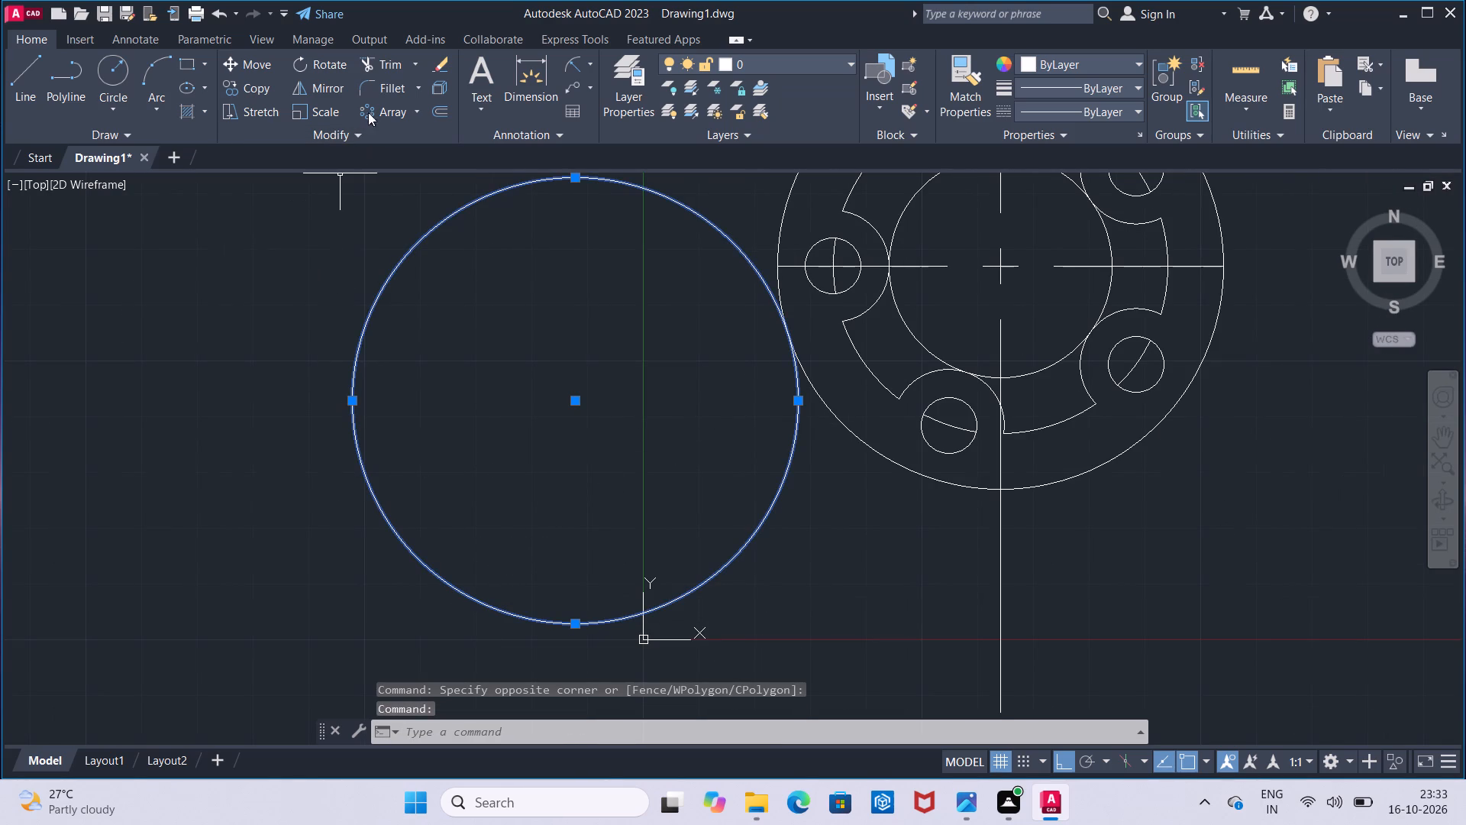
left_click(392, 68)
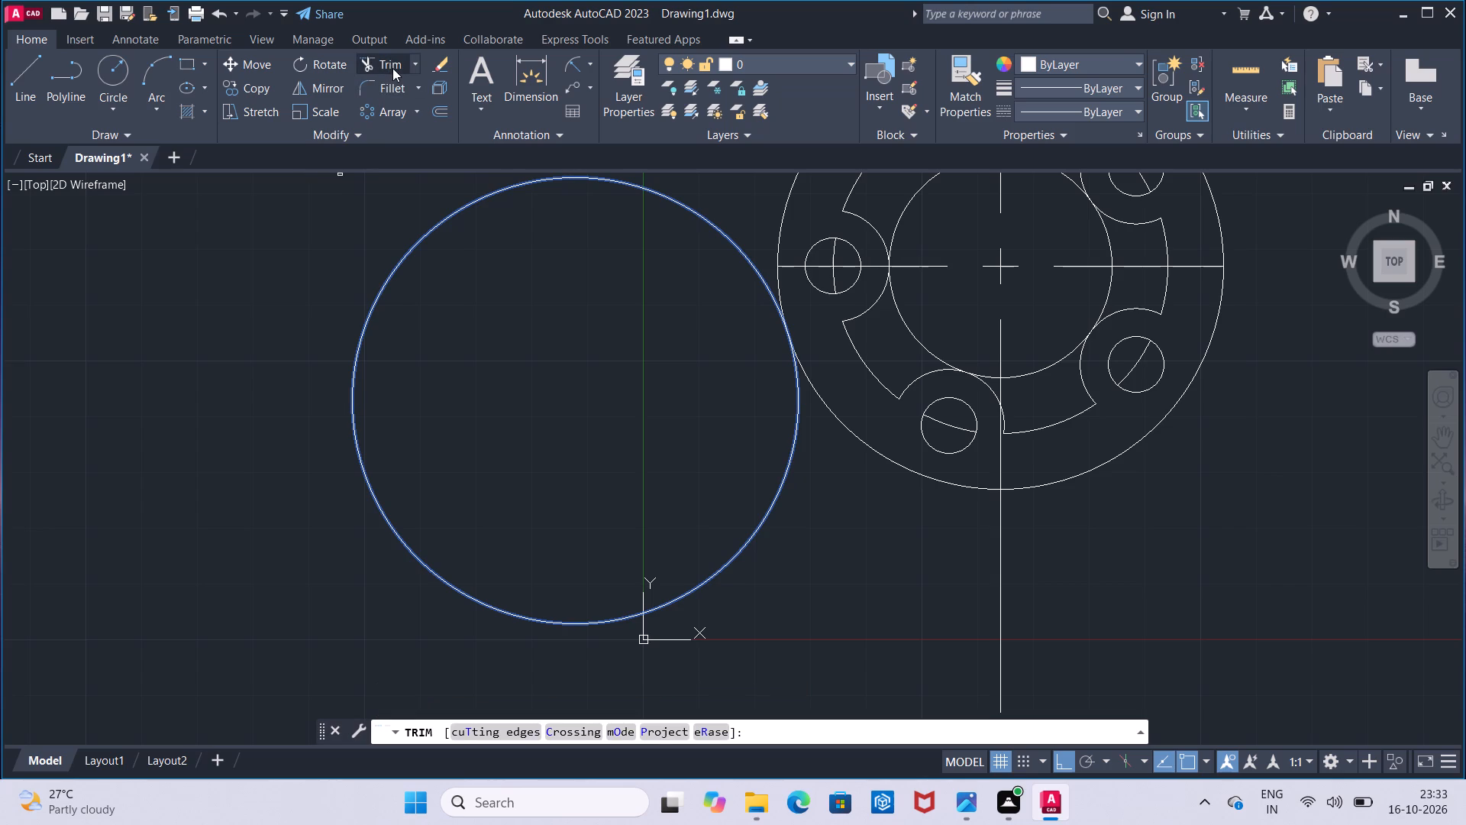
key("Delete")
key("Delete")
key("Delete")
key("Delete")
key("Delete")
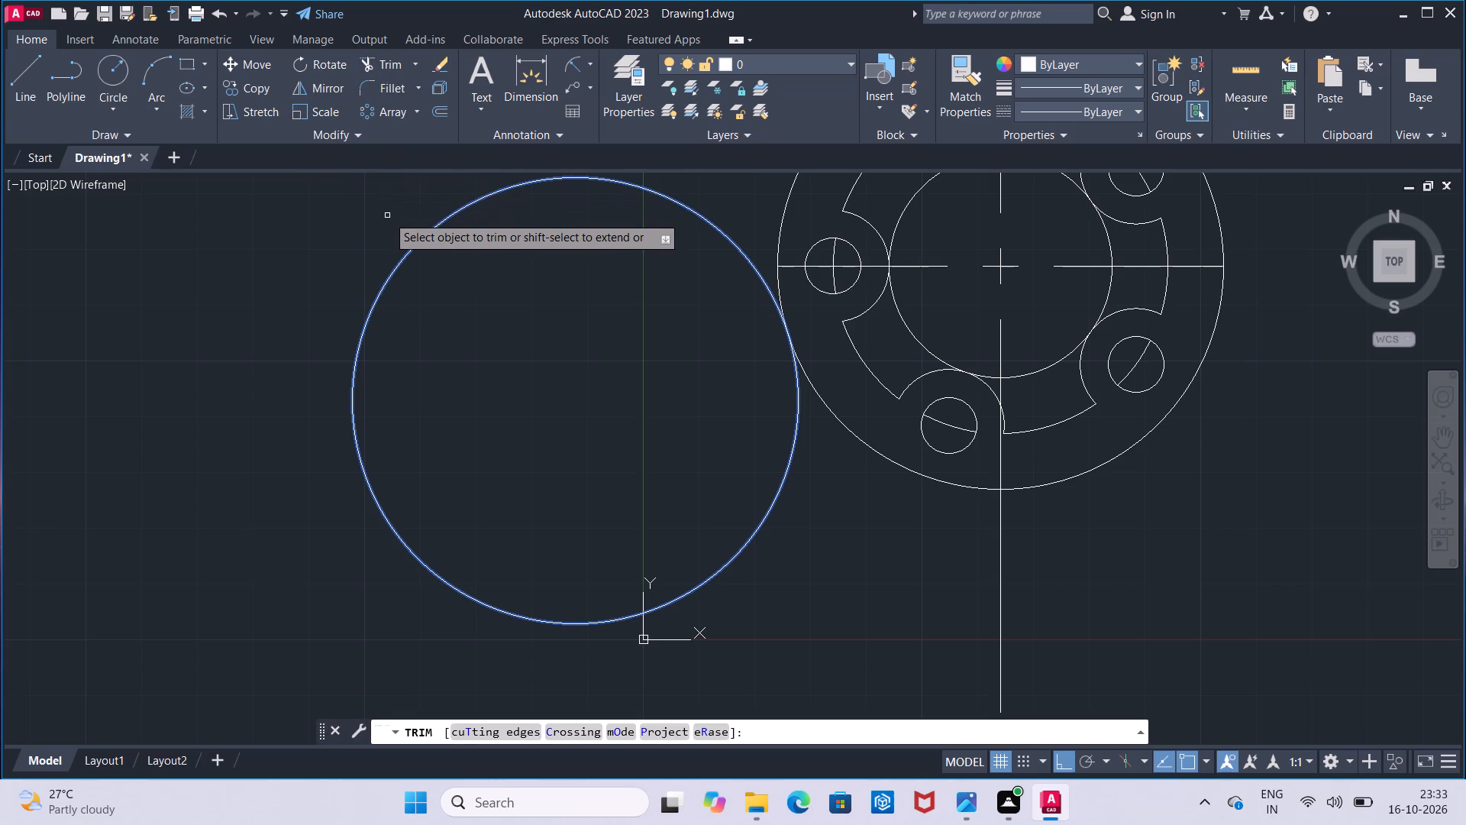
key("Escape")
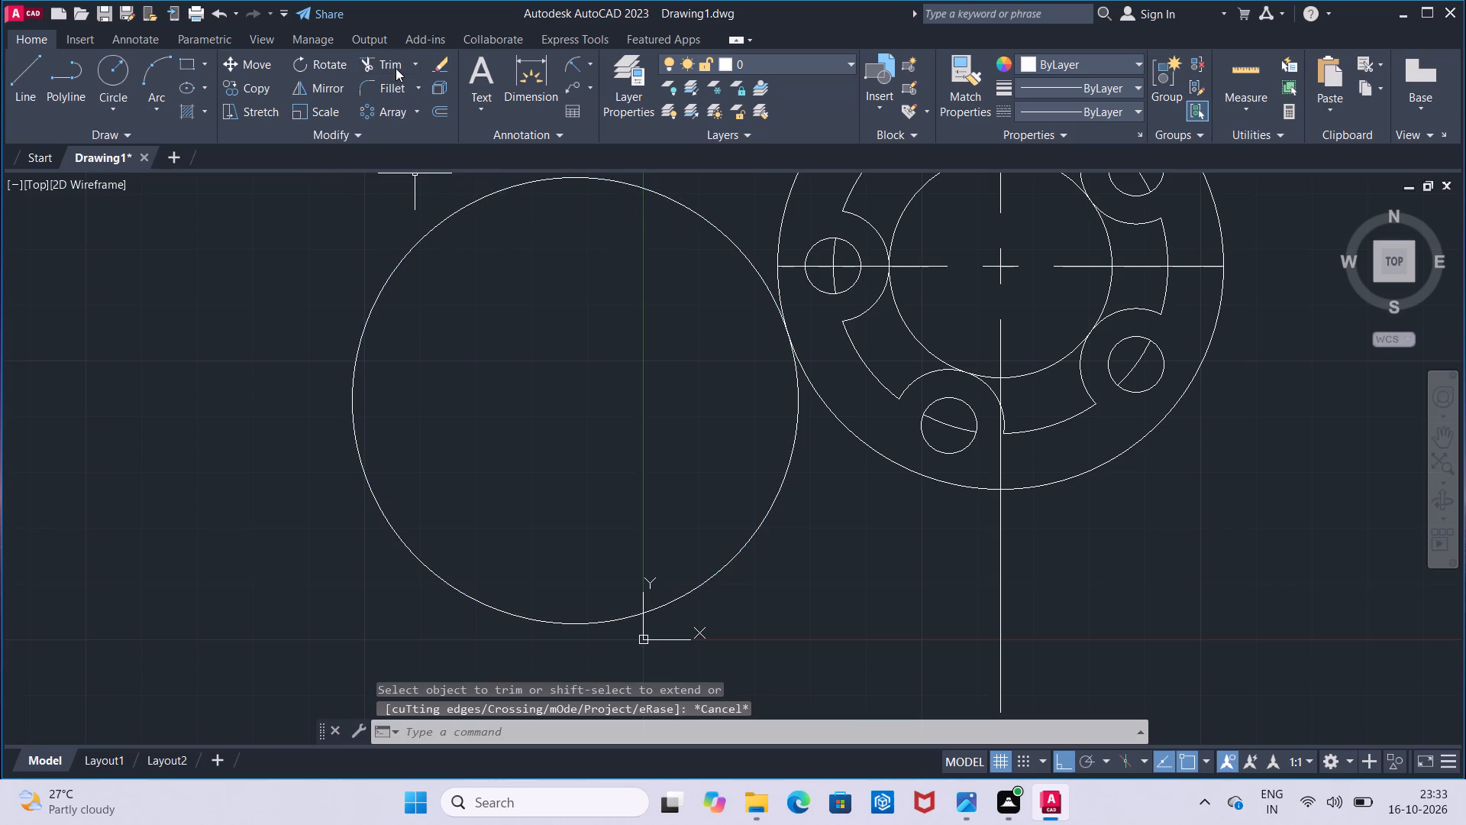
left_click(396, 68)
left_click(412, 247)
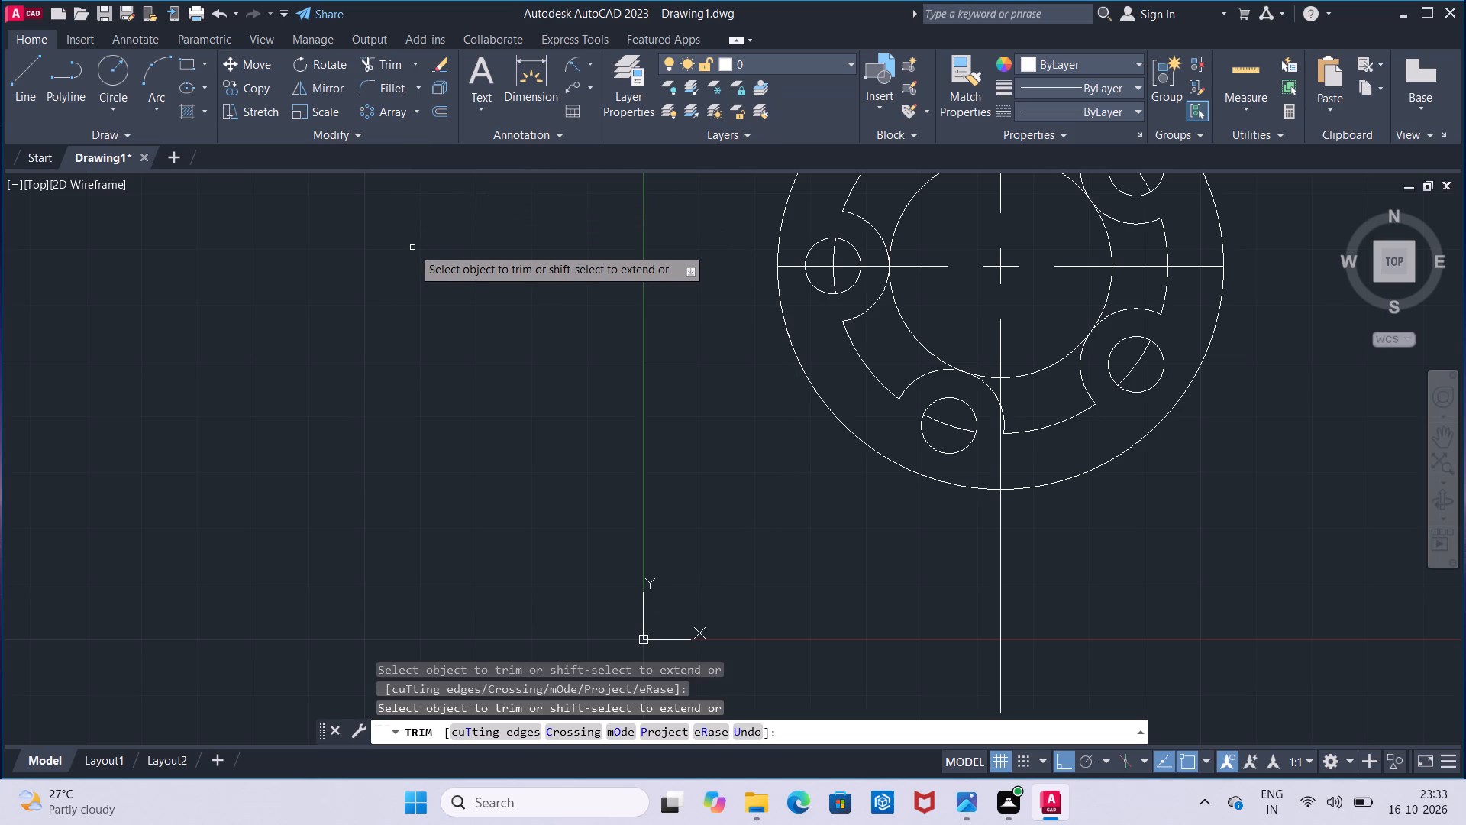
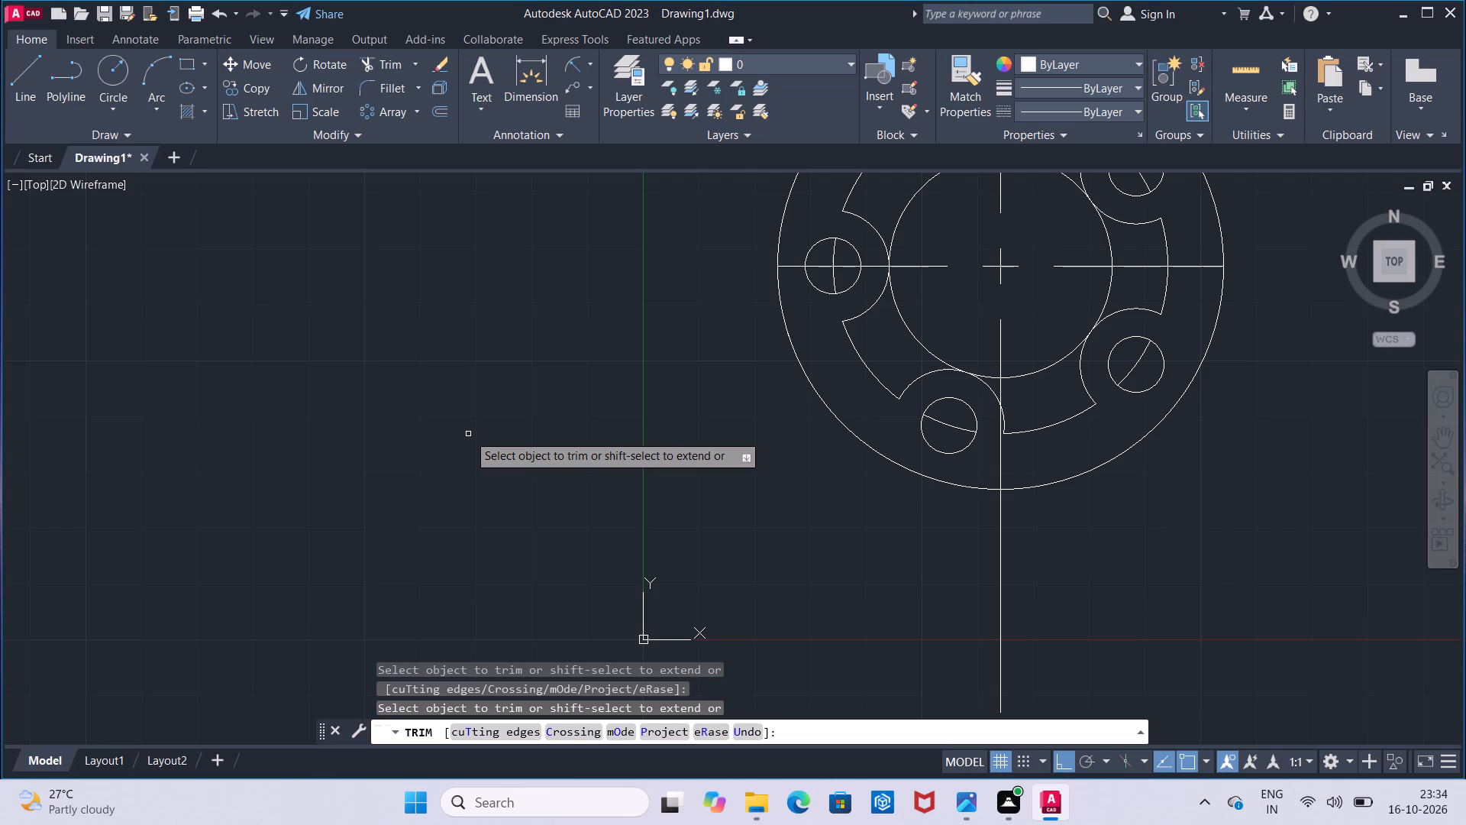
Draw a 40 mm horizontal line to the left from the lower end of the flange's vertical line.
key("Escape")
scroll(603, 500, "down", 1)
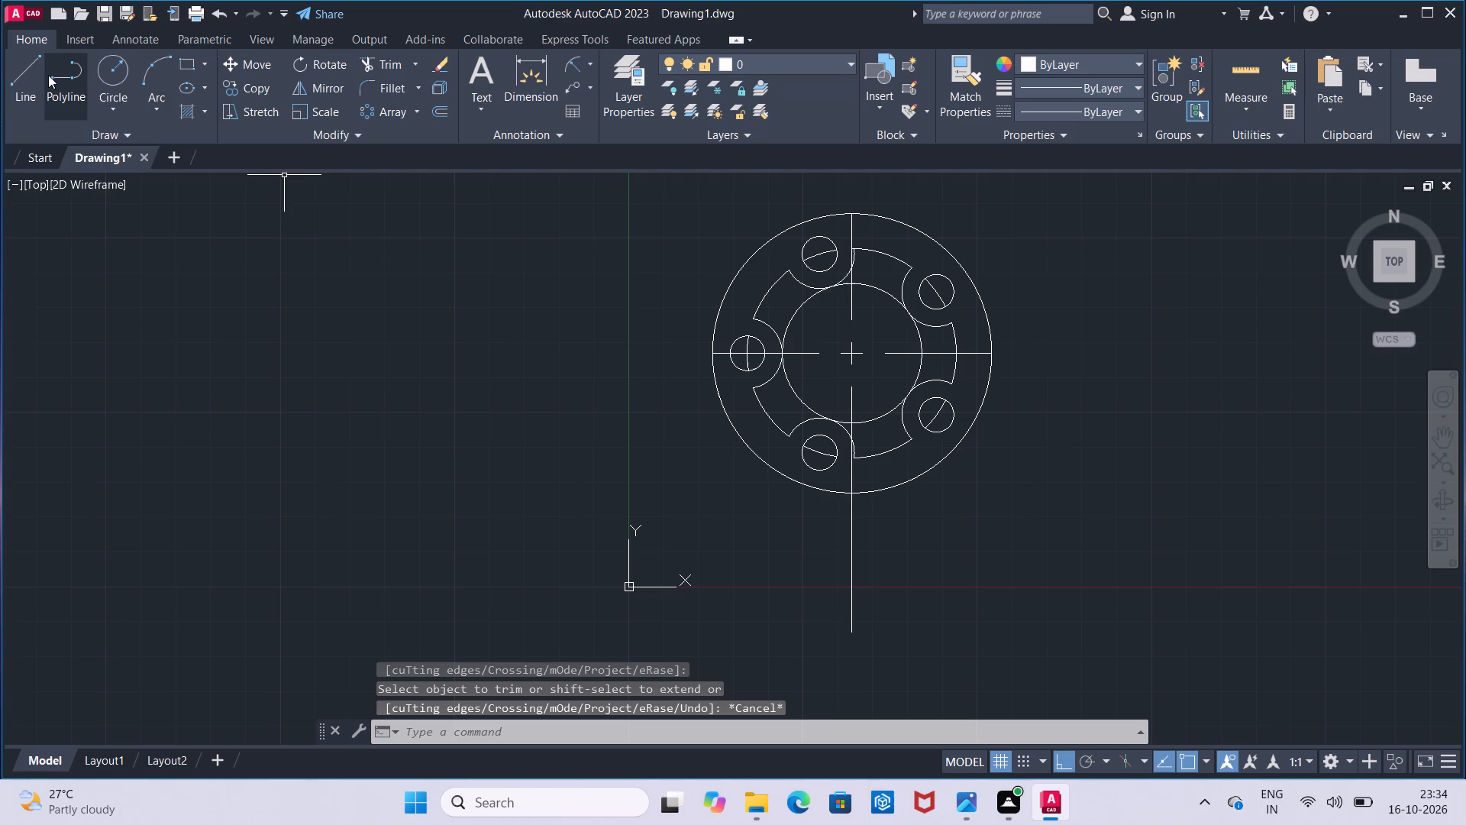
left_click(35, 82)
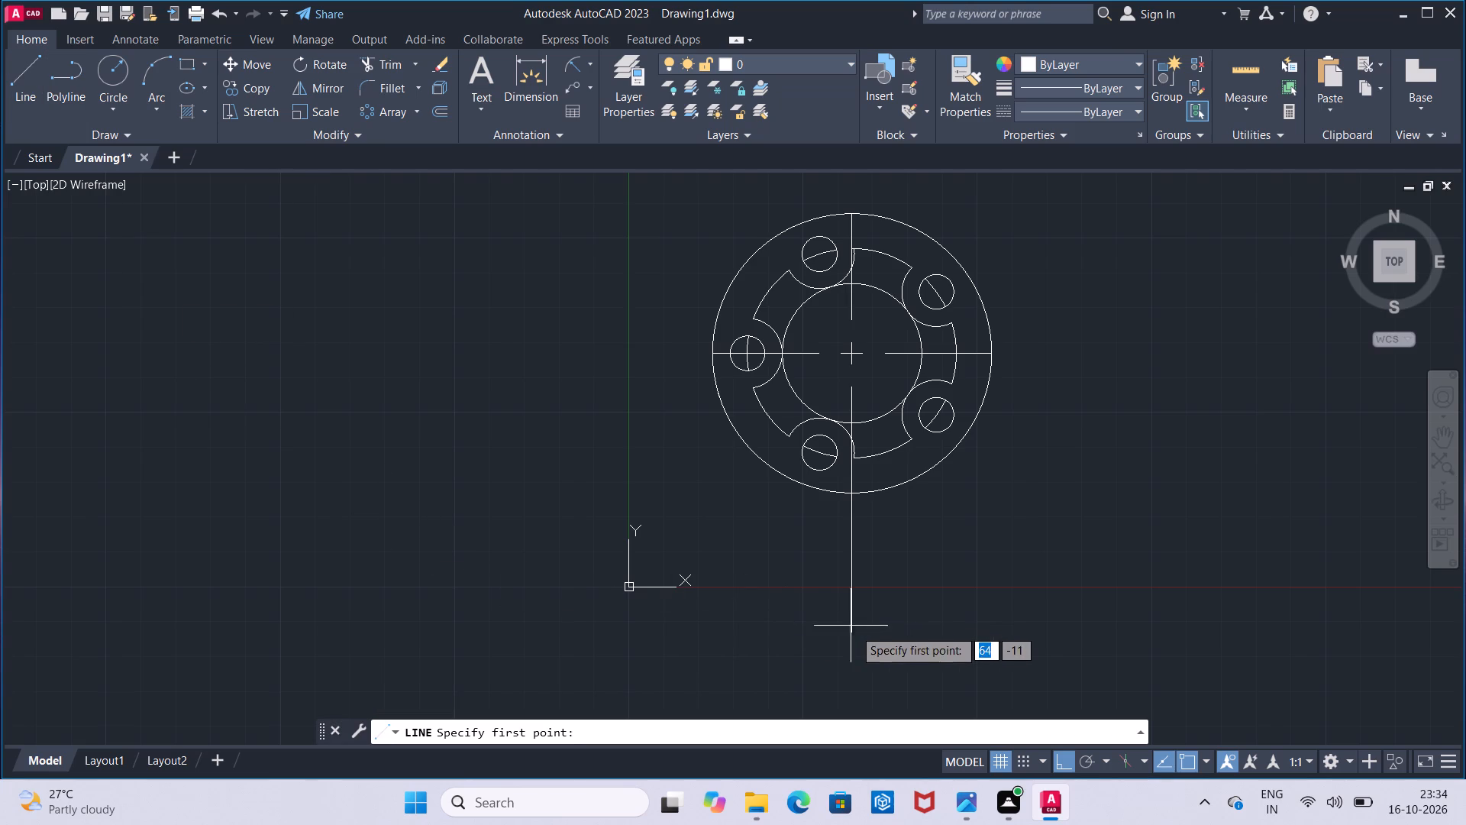
left_click(853, 634)
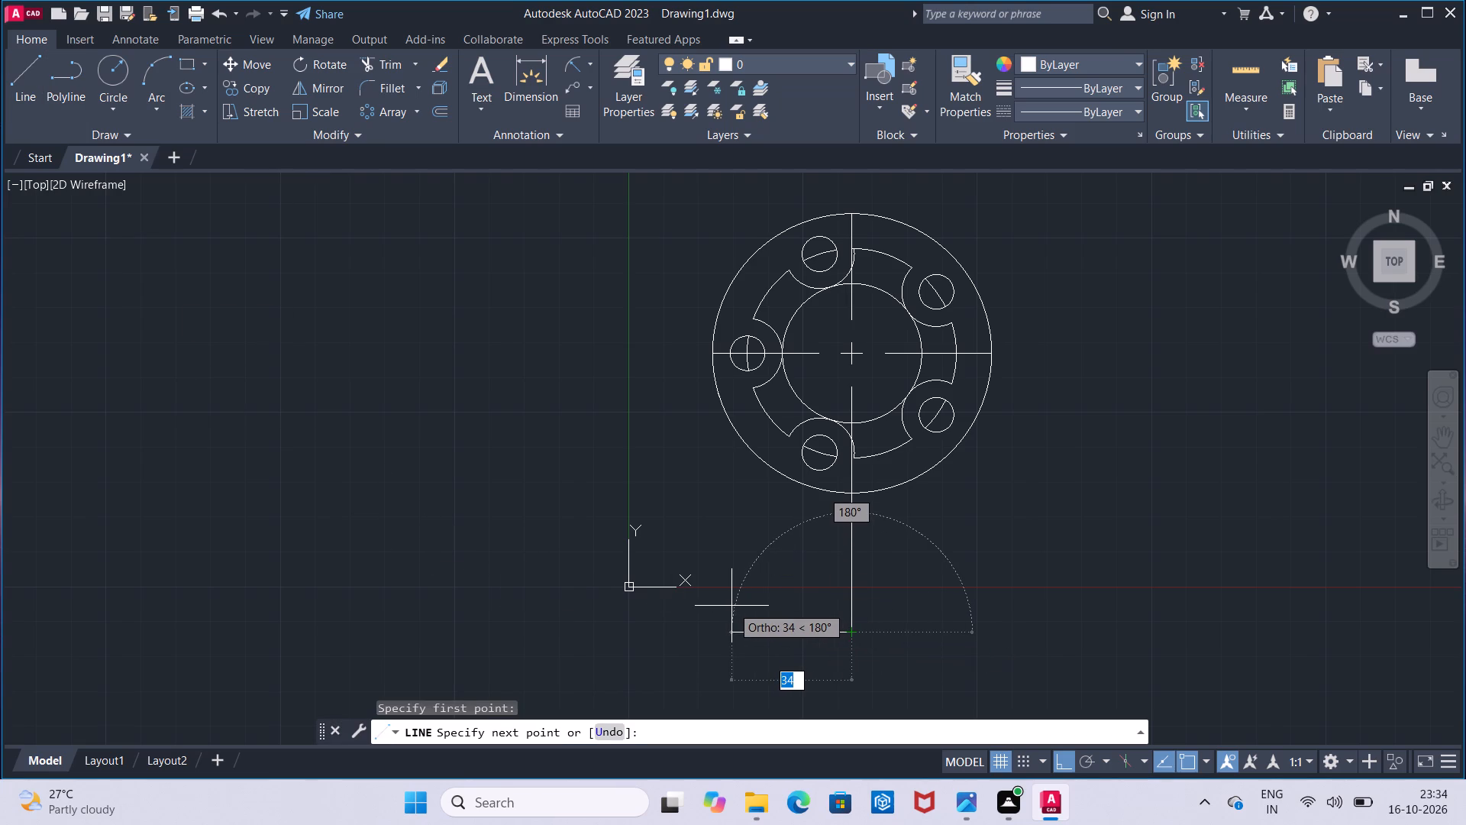
key("4")
key("0")
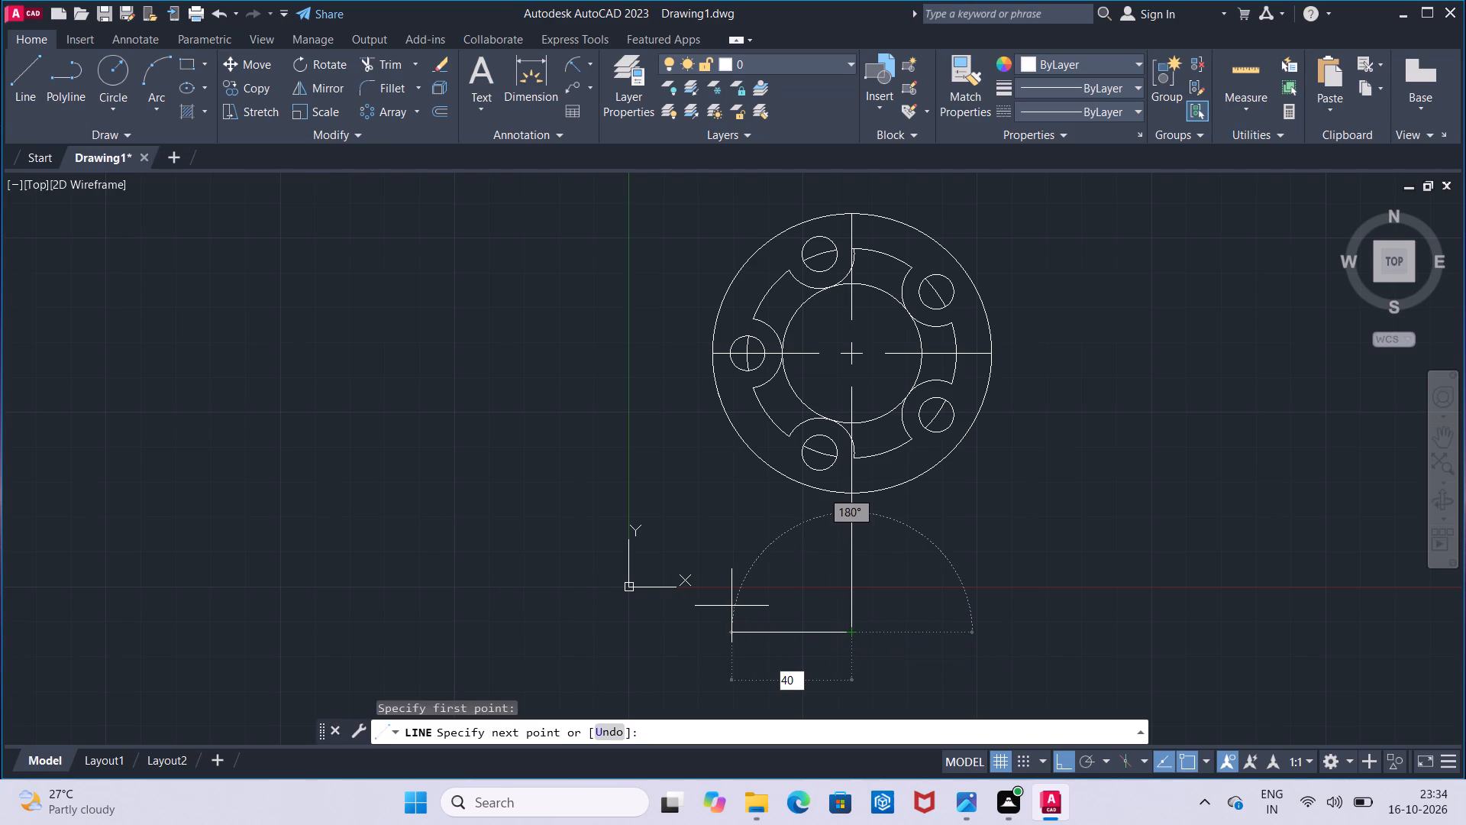
key("Return")
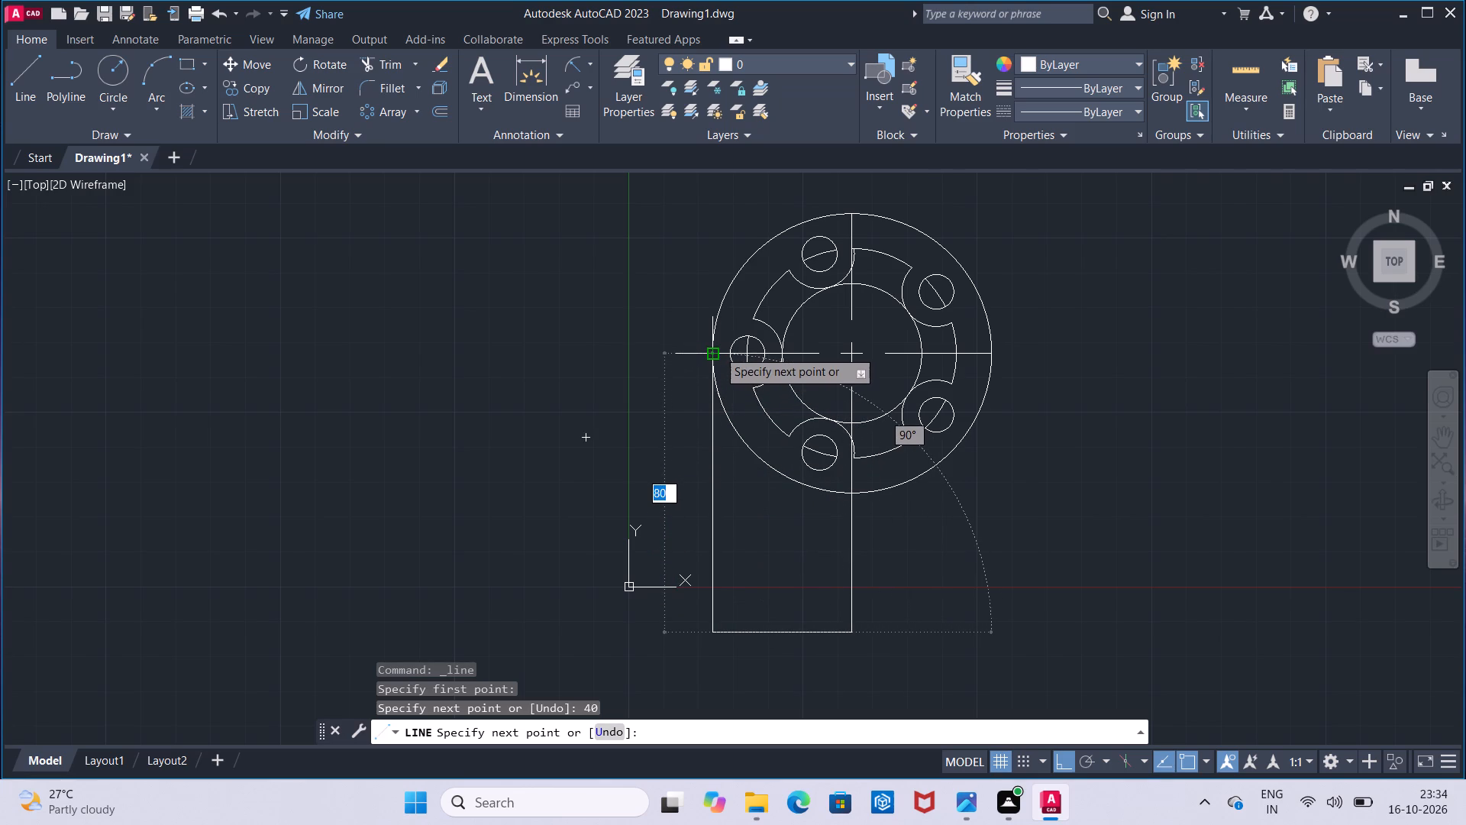
key("Escape")
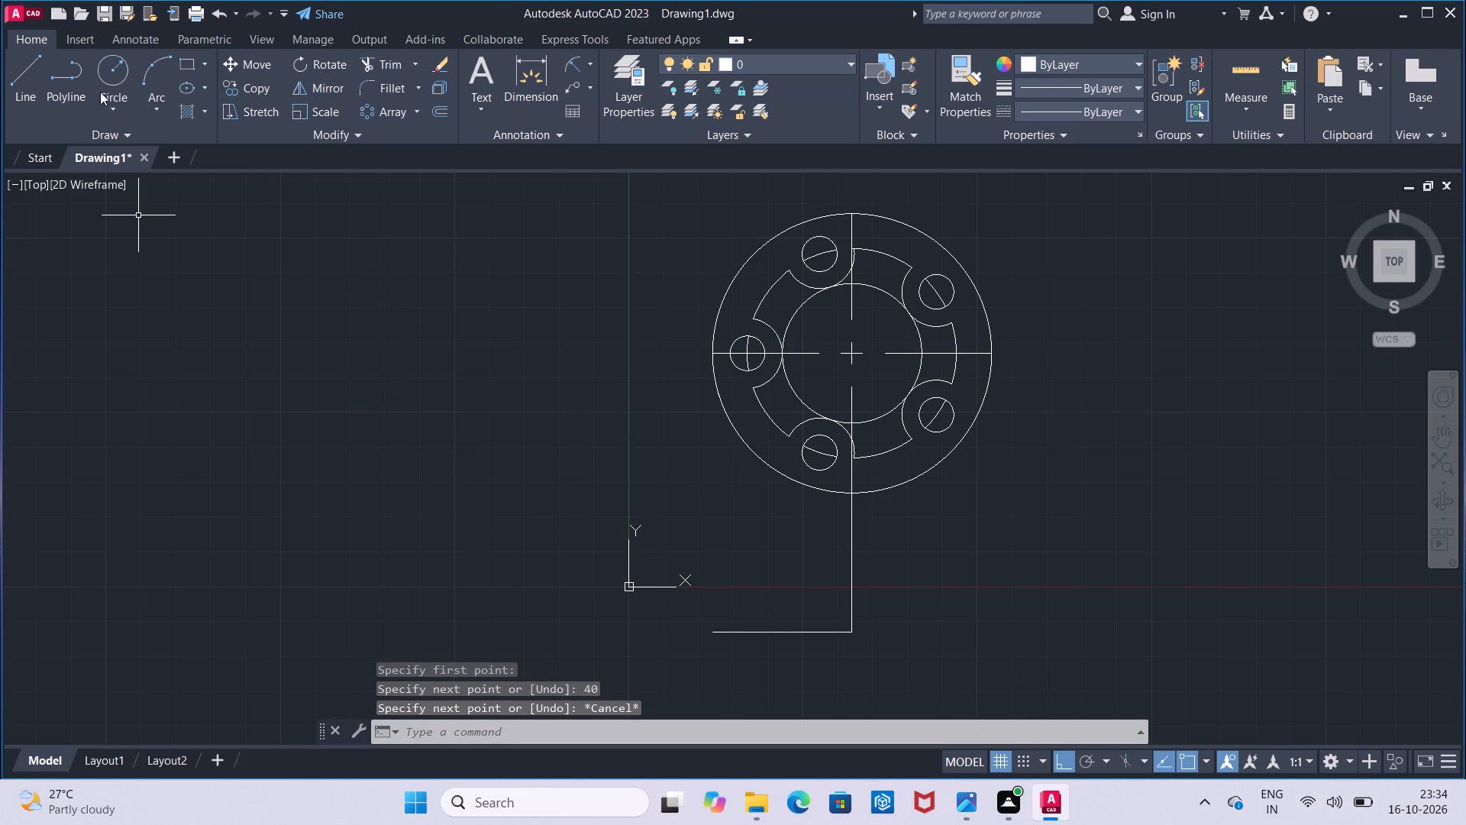
Draw two concentric circles of 20 mm and 25 mm radius centred on the left end of the horizontal line.
left_click(107, 68)
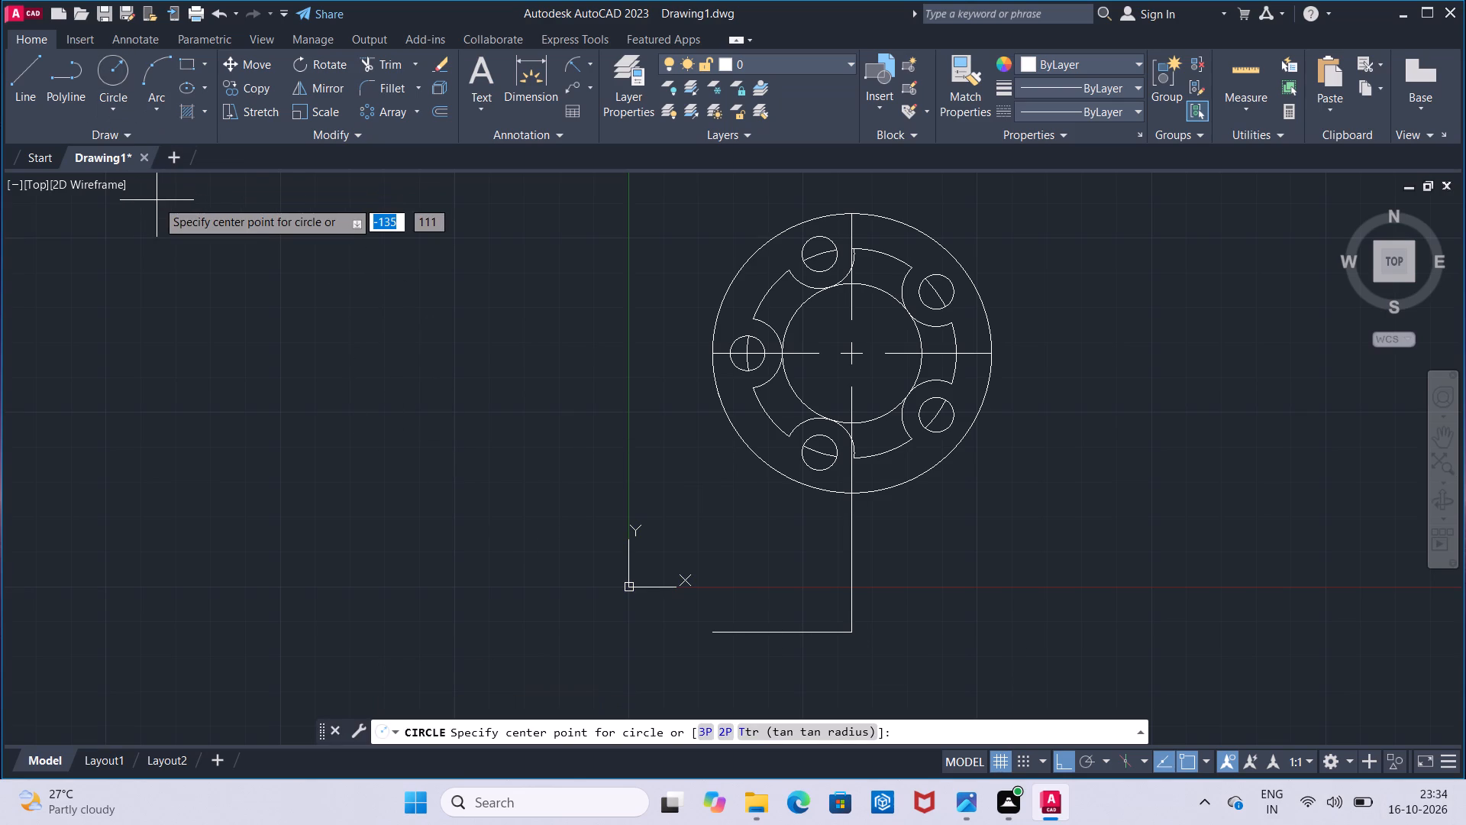
left_click(712, 636)
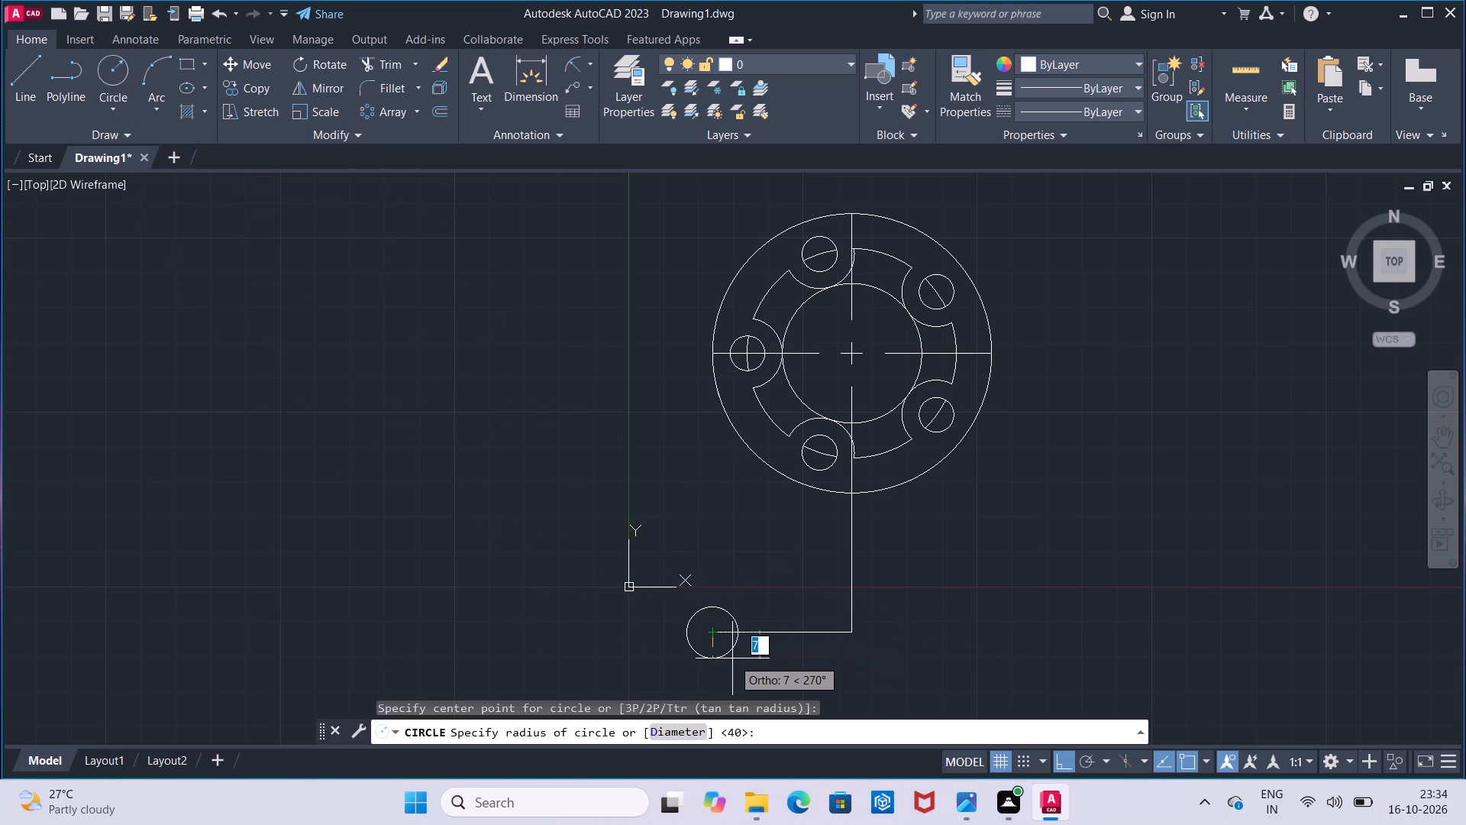
key("2")
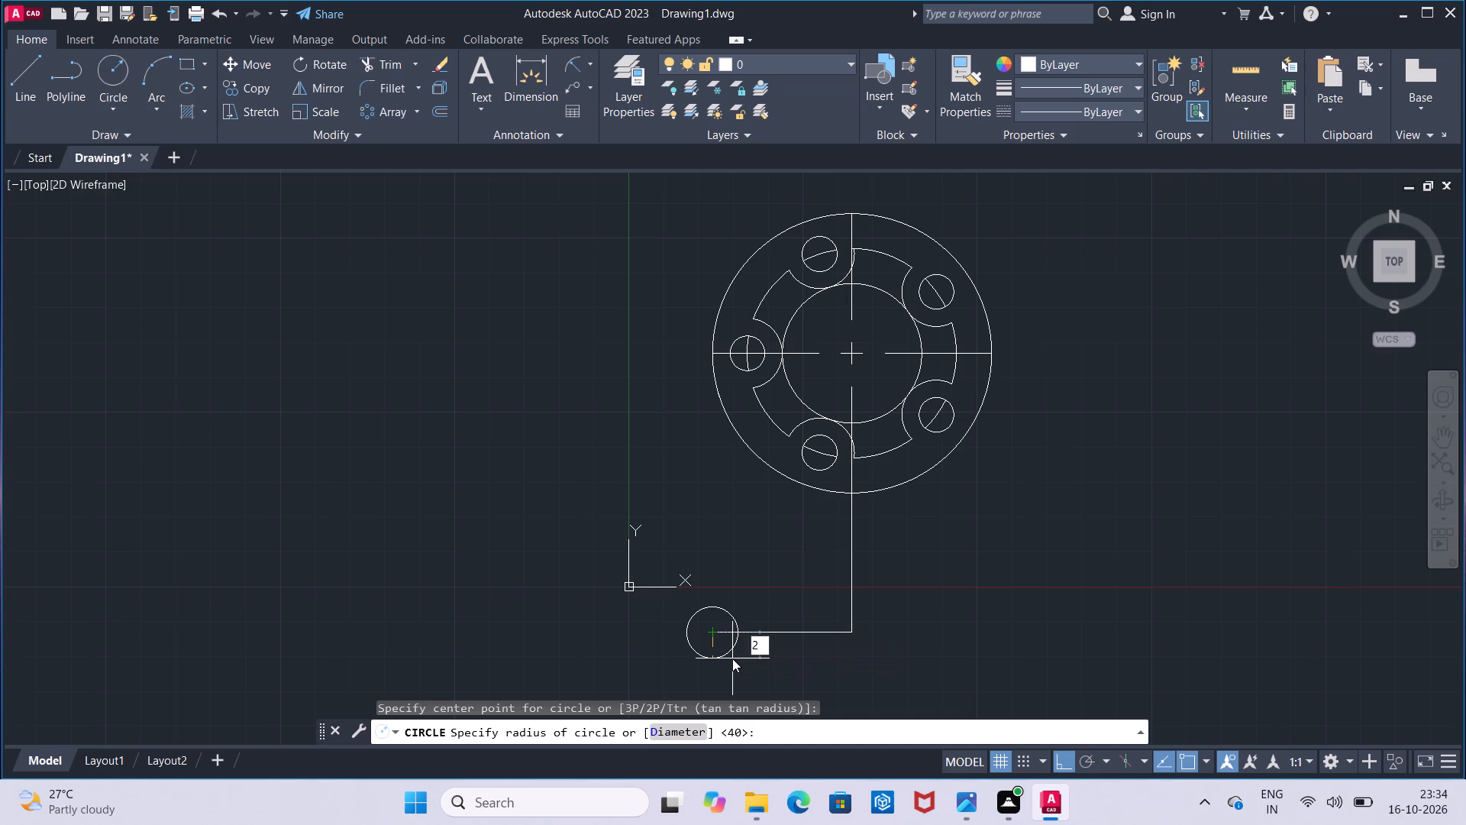
key("0")
key("Return")
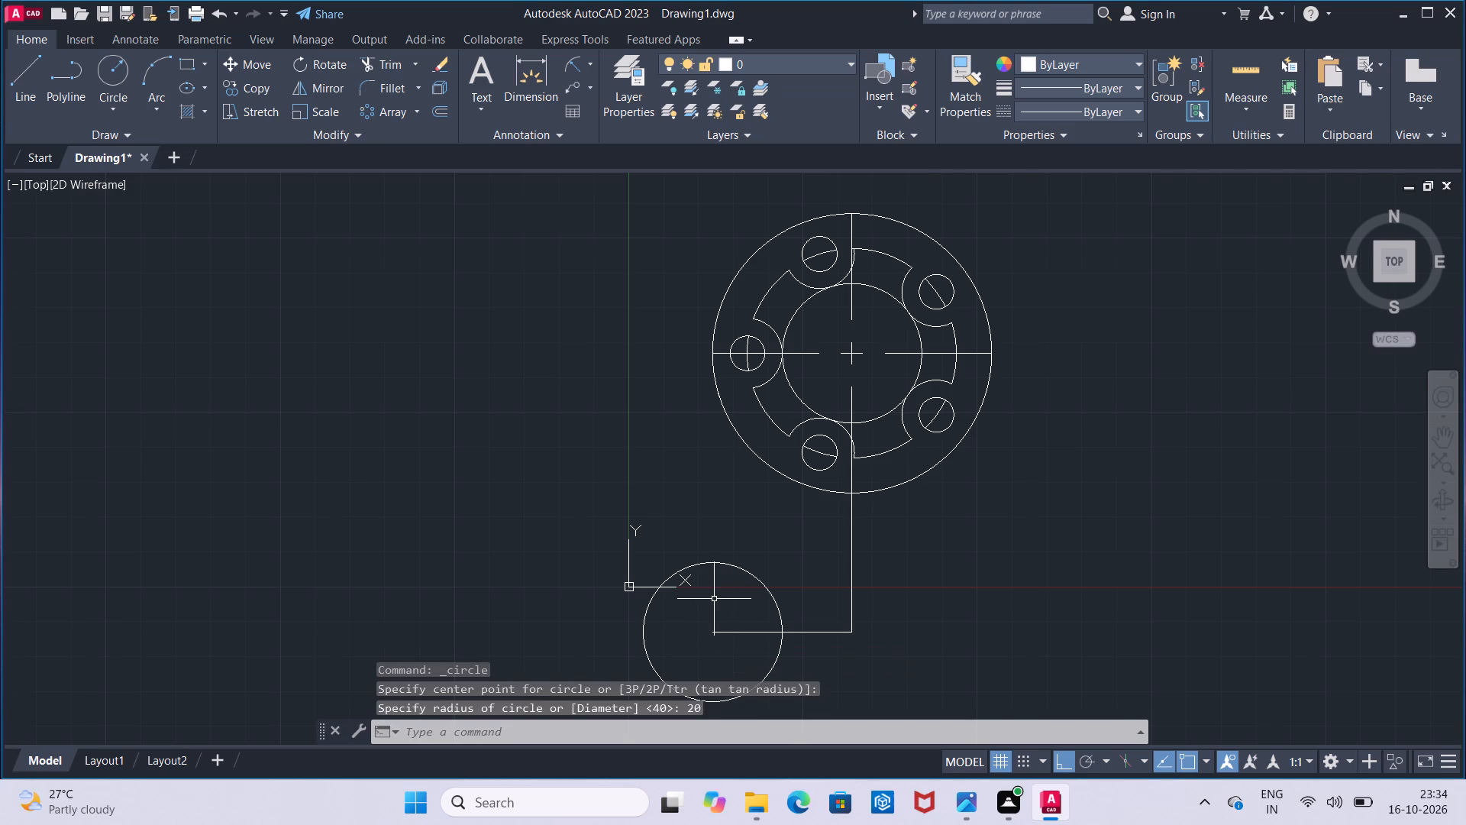
middle_click_drag(713, 599, 722, 512)
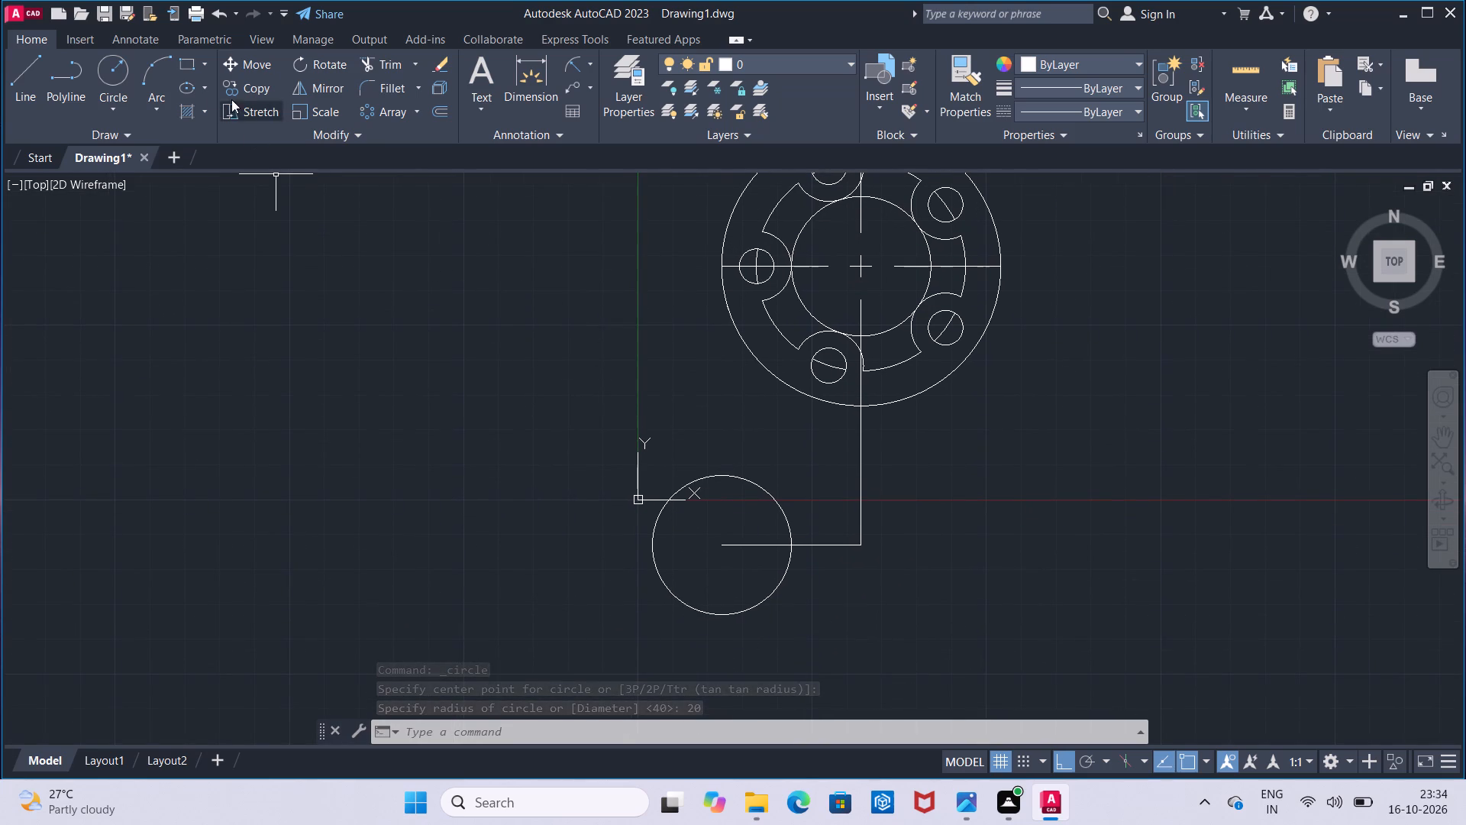
left_click(116, 82)
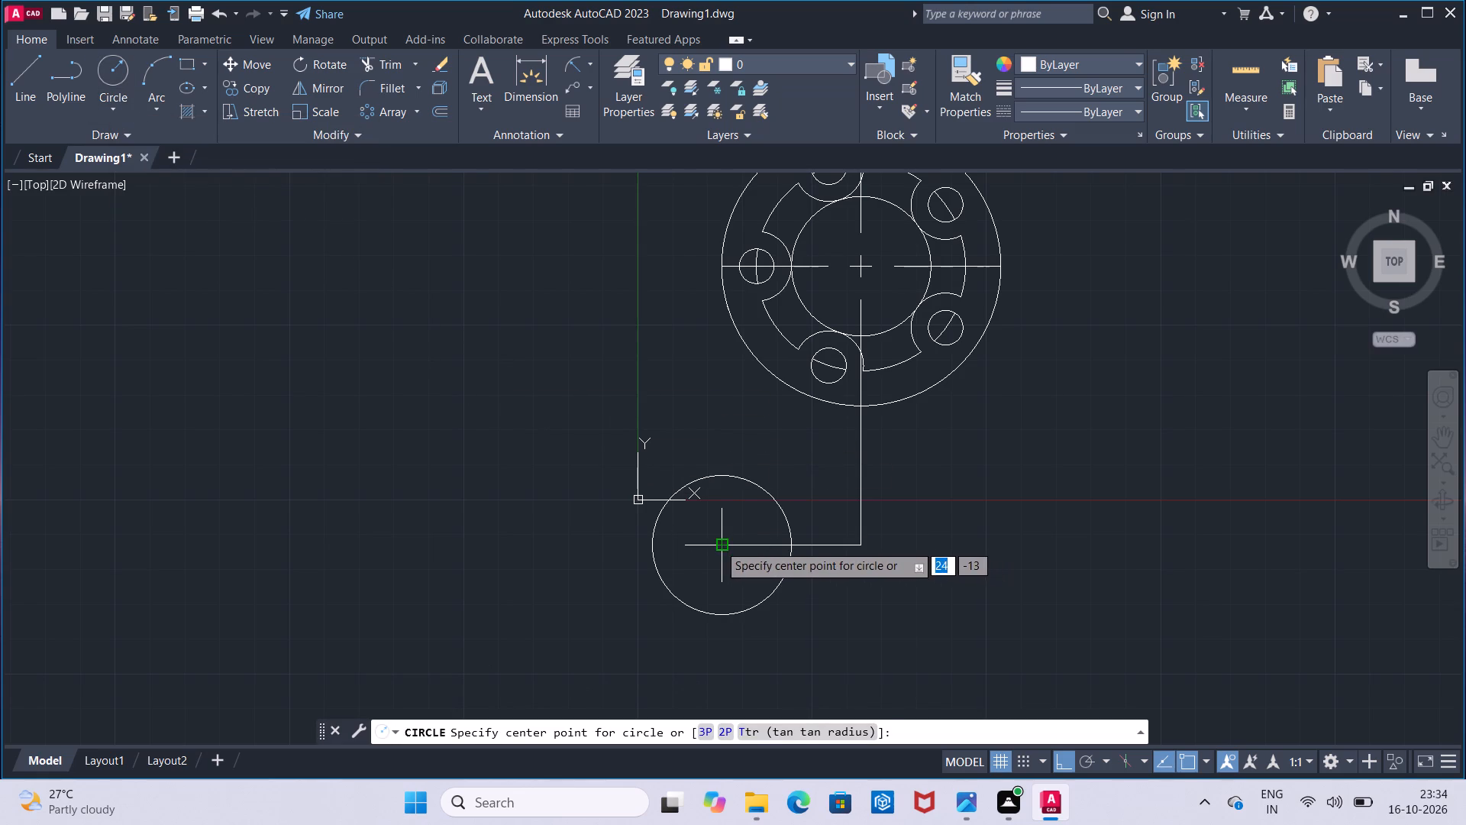
left_click(718, 544)
key("2")
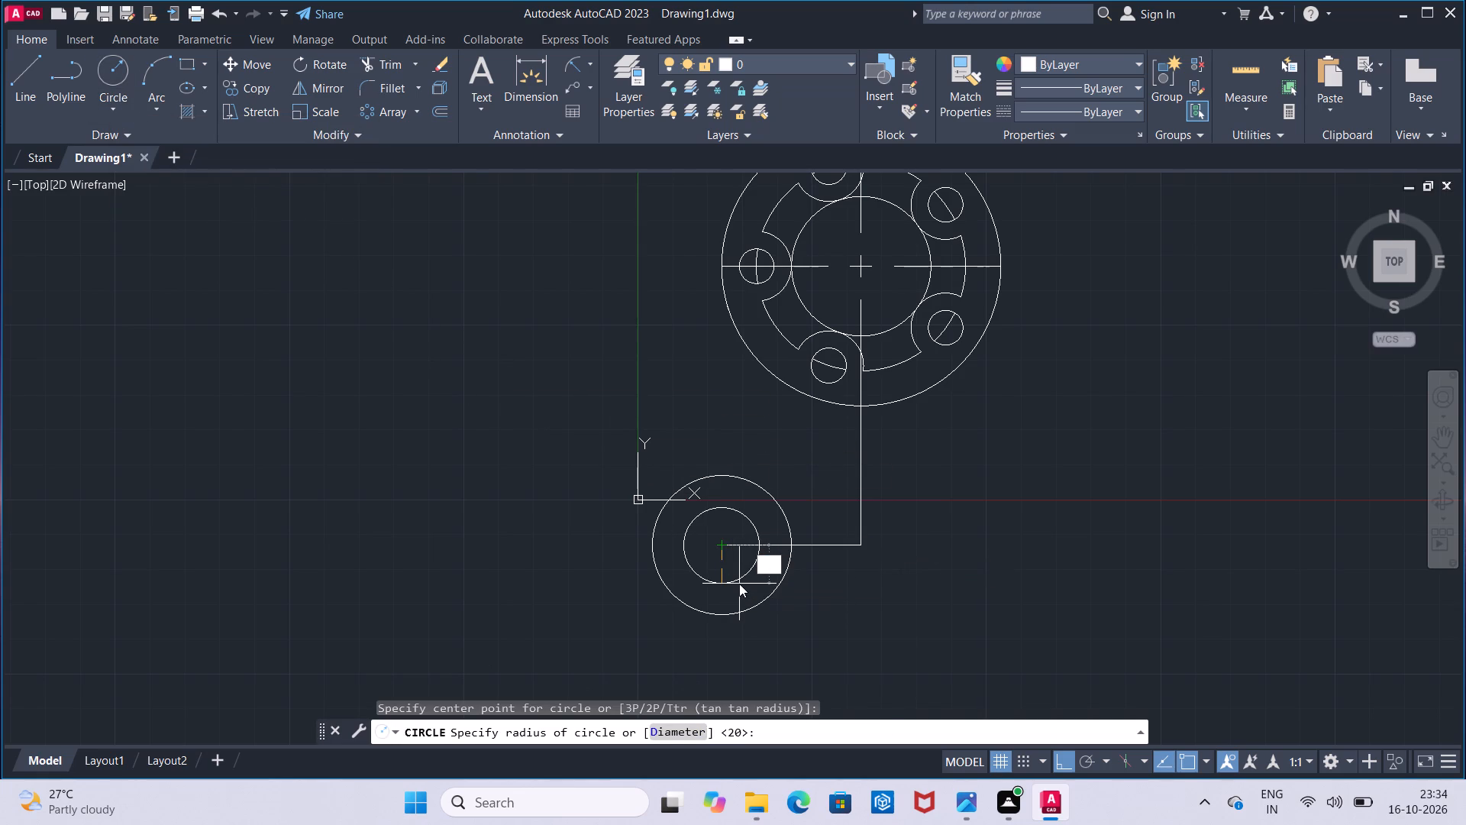
key("5")
key("Return")
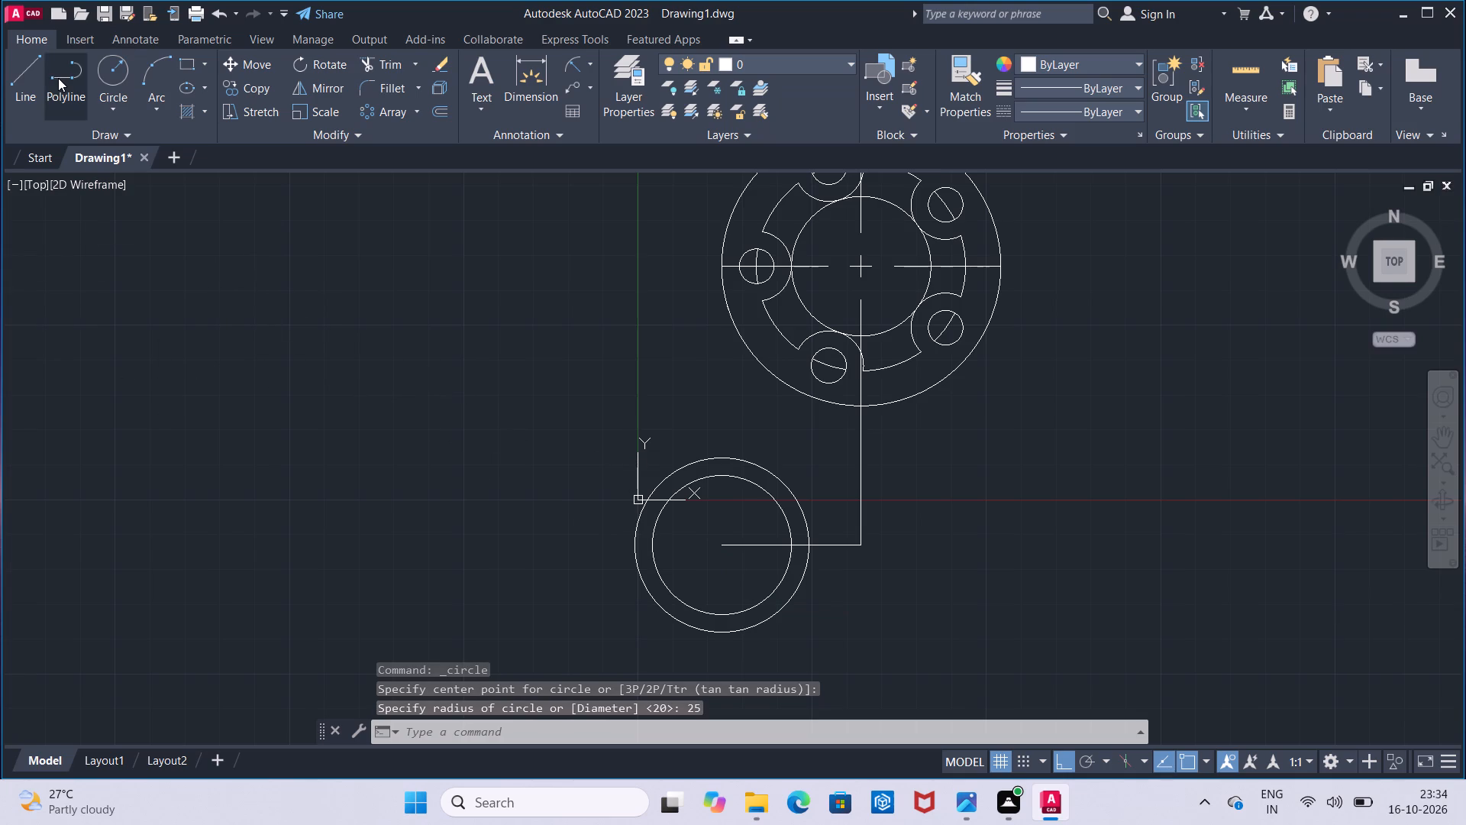
Draw a 40 mm horizontal line to the right from the lower end of the vertical line.
left_click(36, 105)
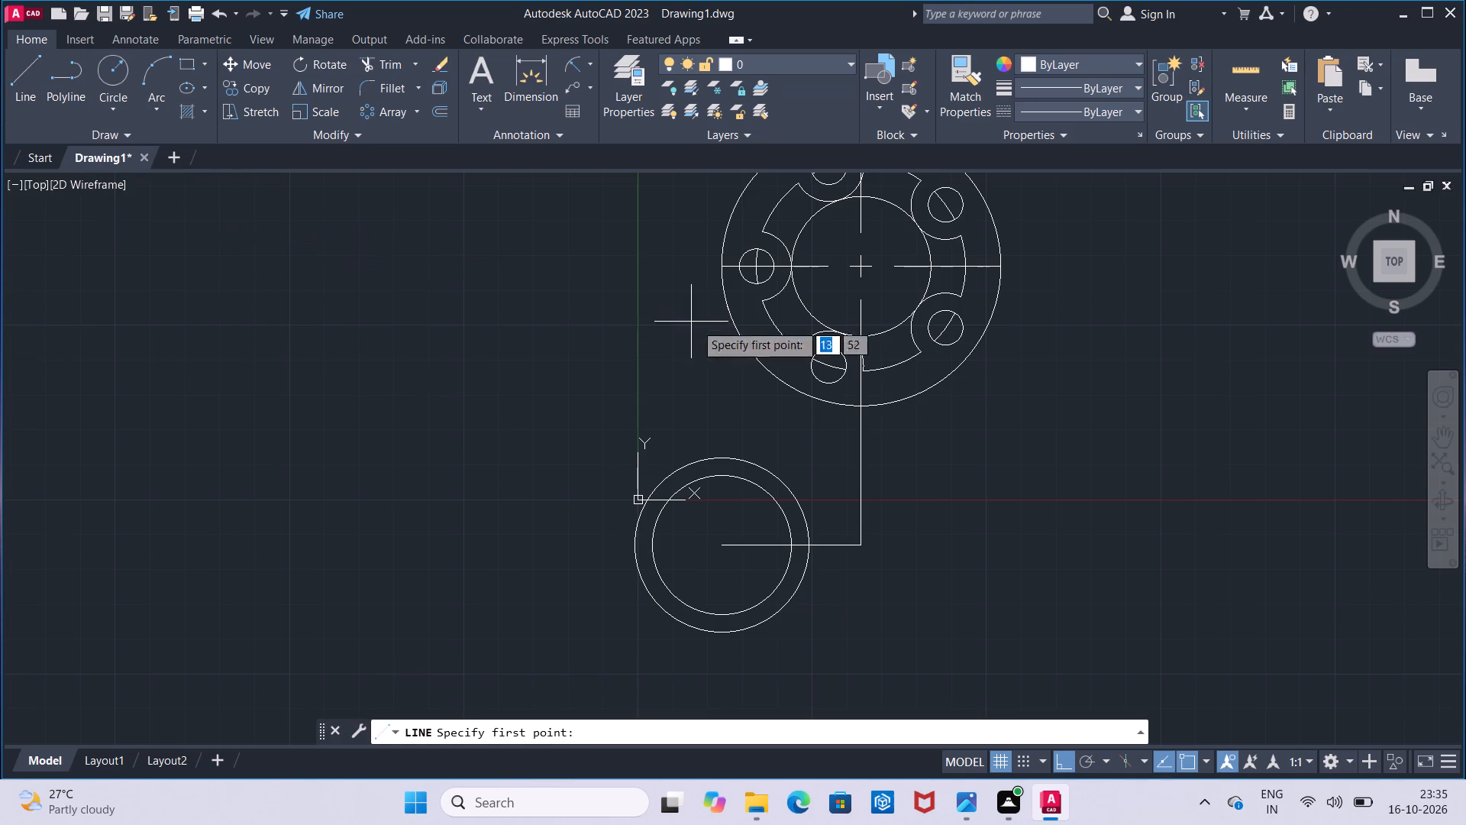
left_click(861, 540)
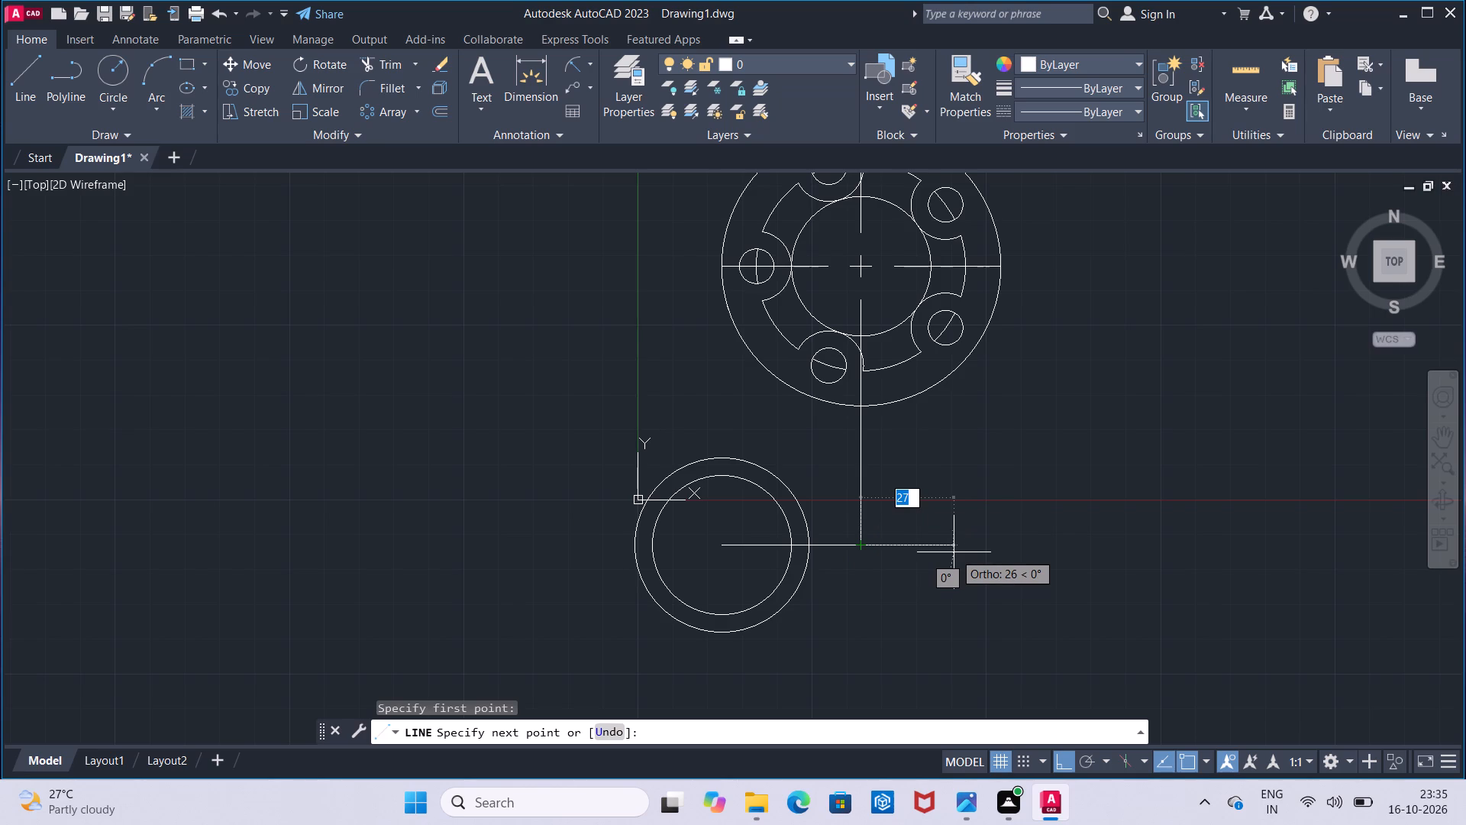
key("4")
key("0")
key("Return")
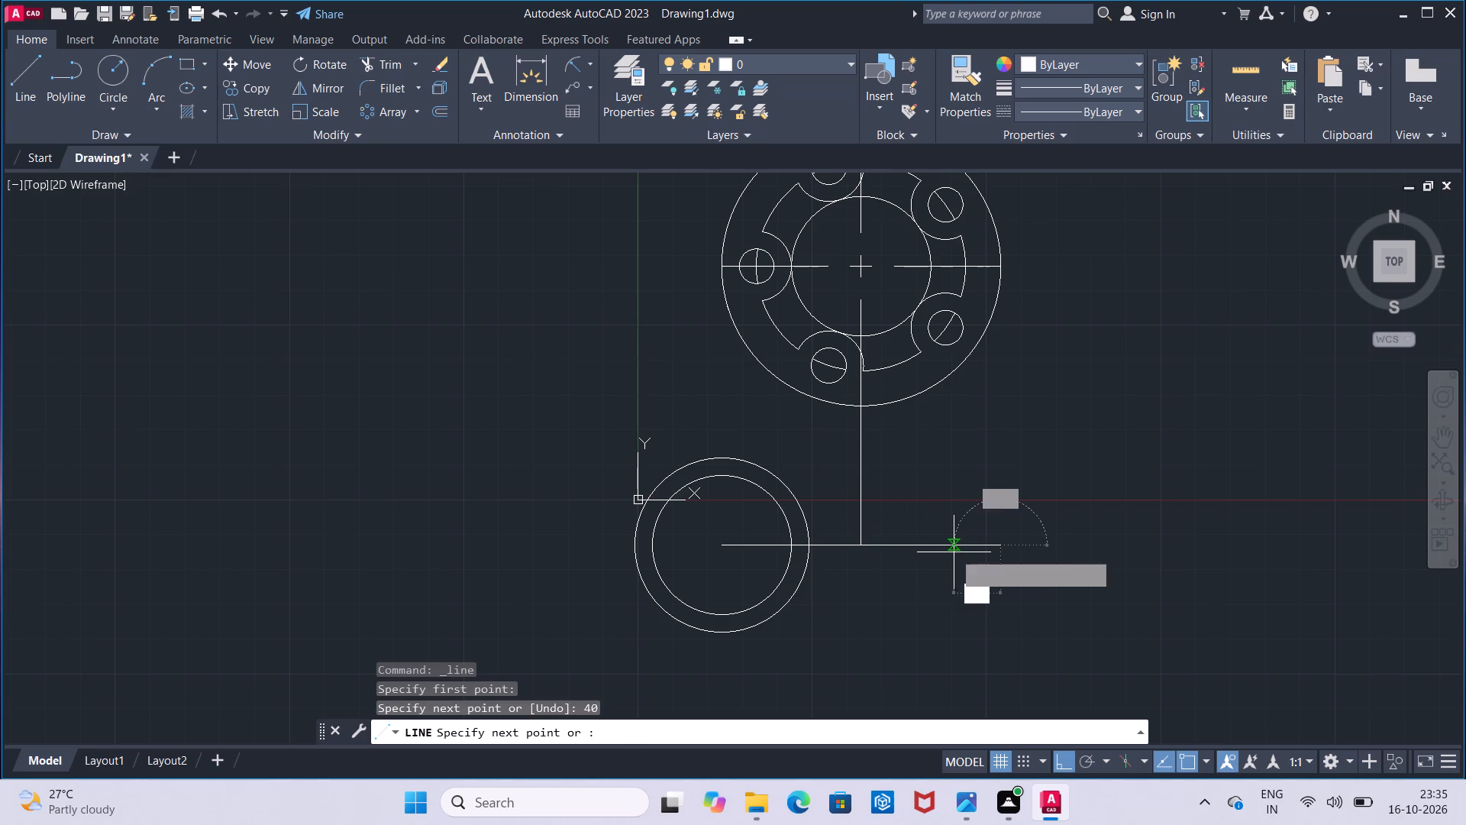
key("Escape")
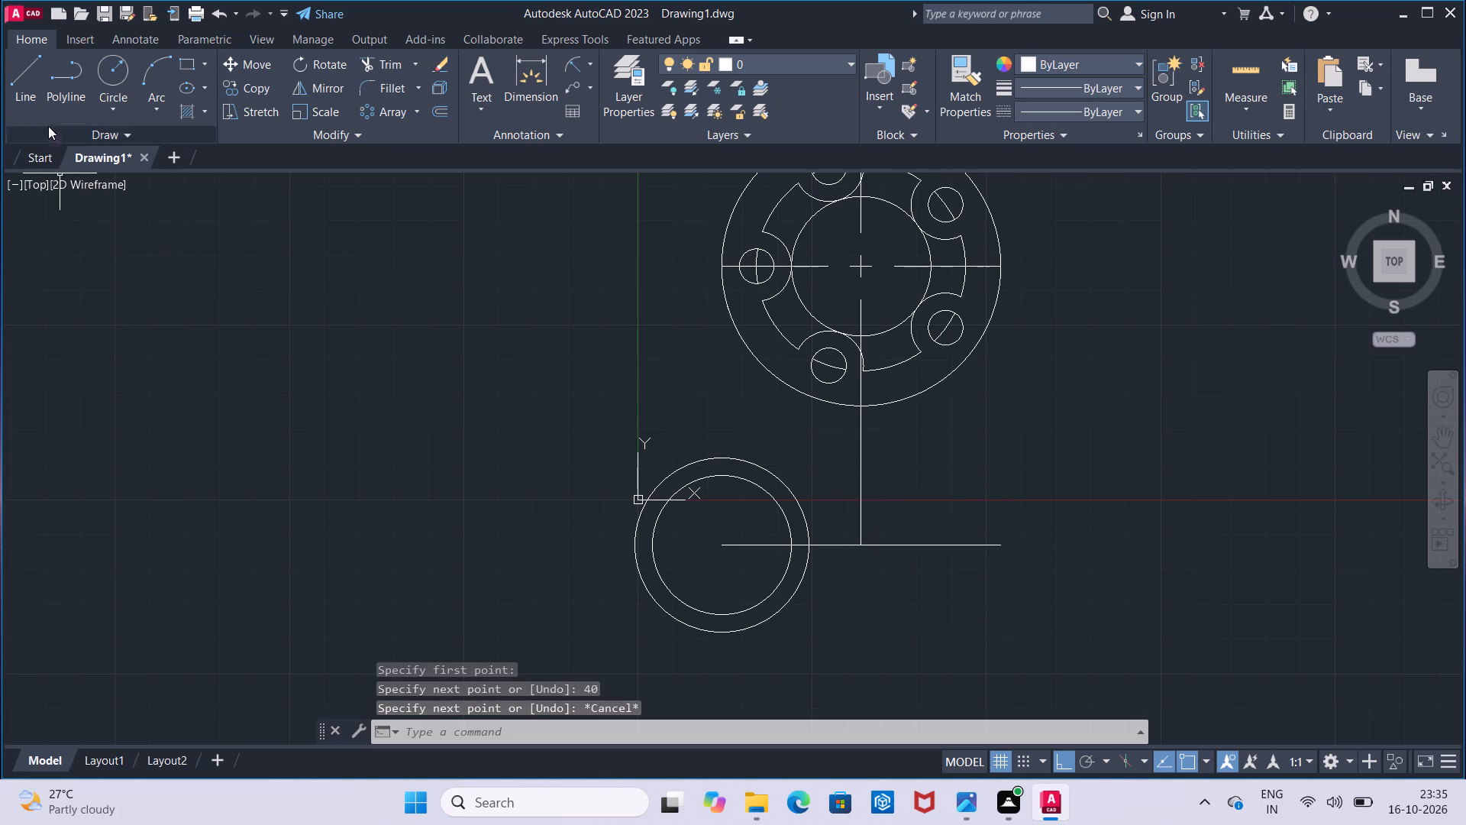
Draw two concentric circles of 25 mm and 20 mm radius centred on the right end of the horizontal line.
left_click(110, 81)
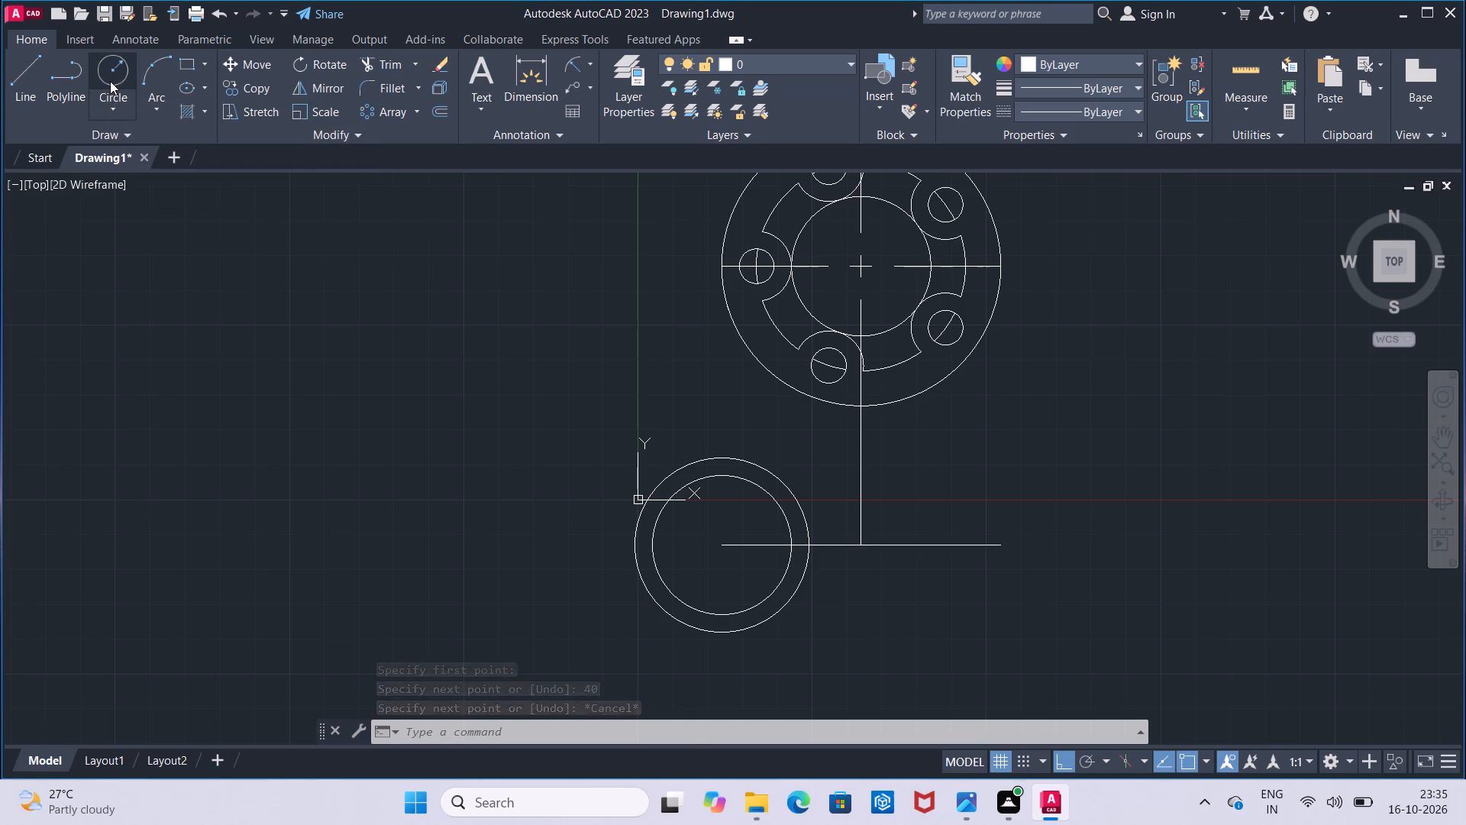
left_click(999, 542)
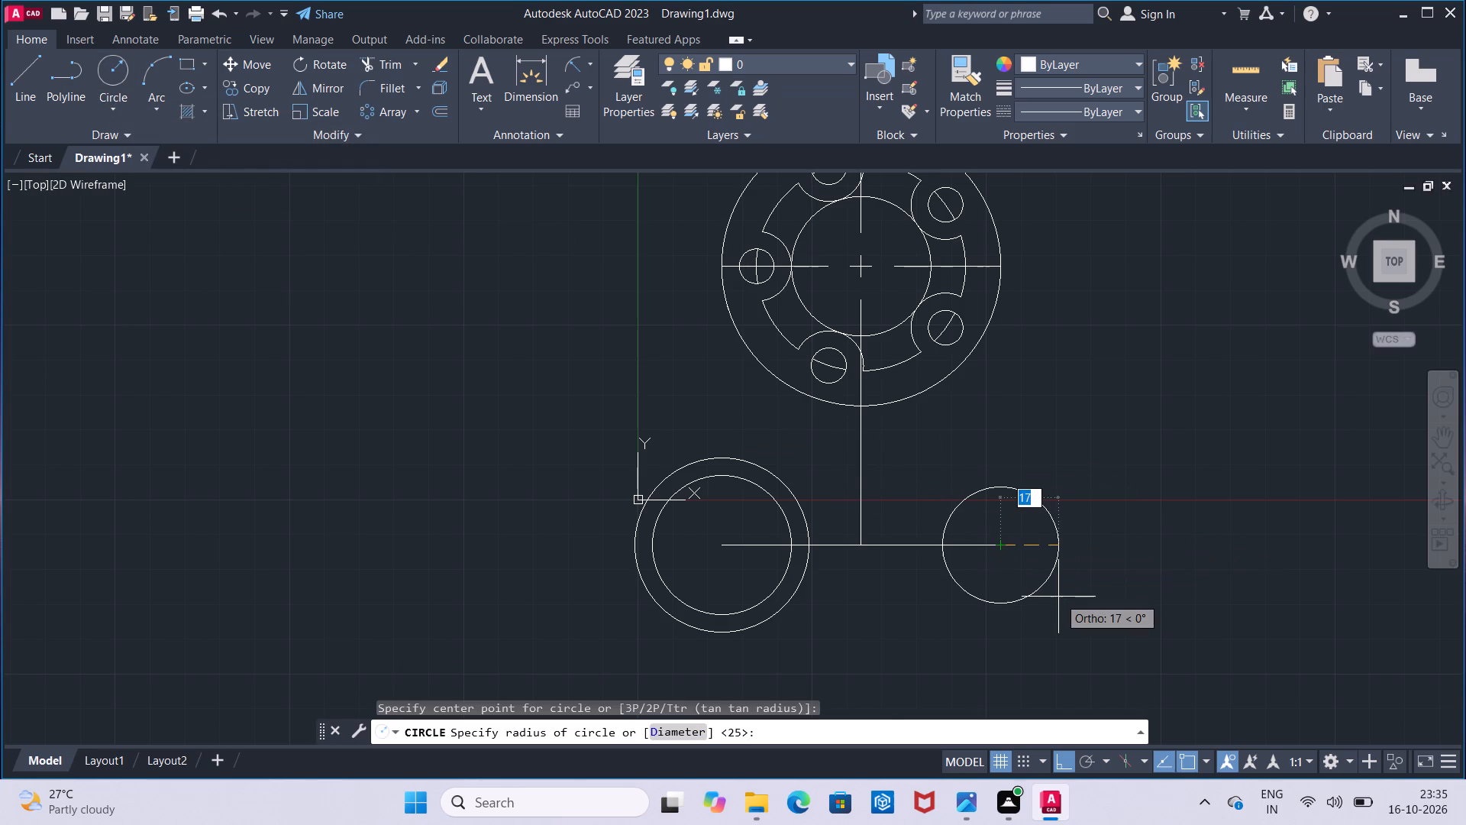
type("25")
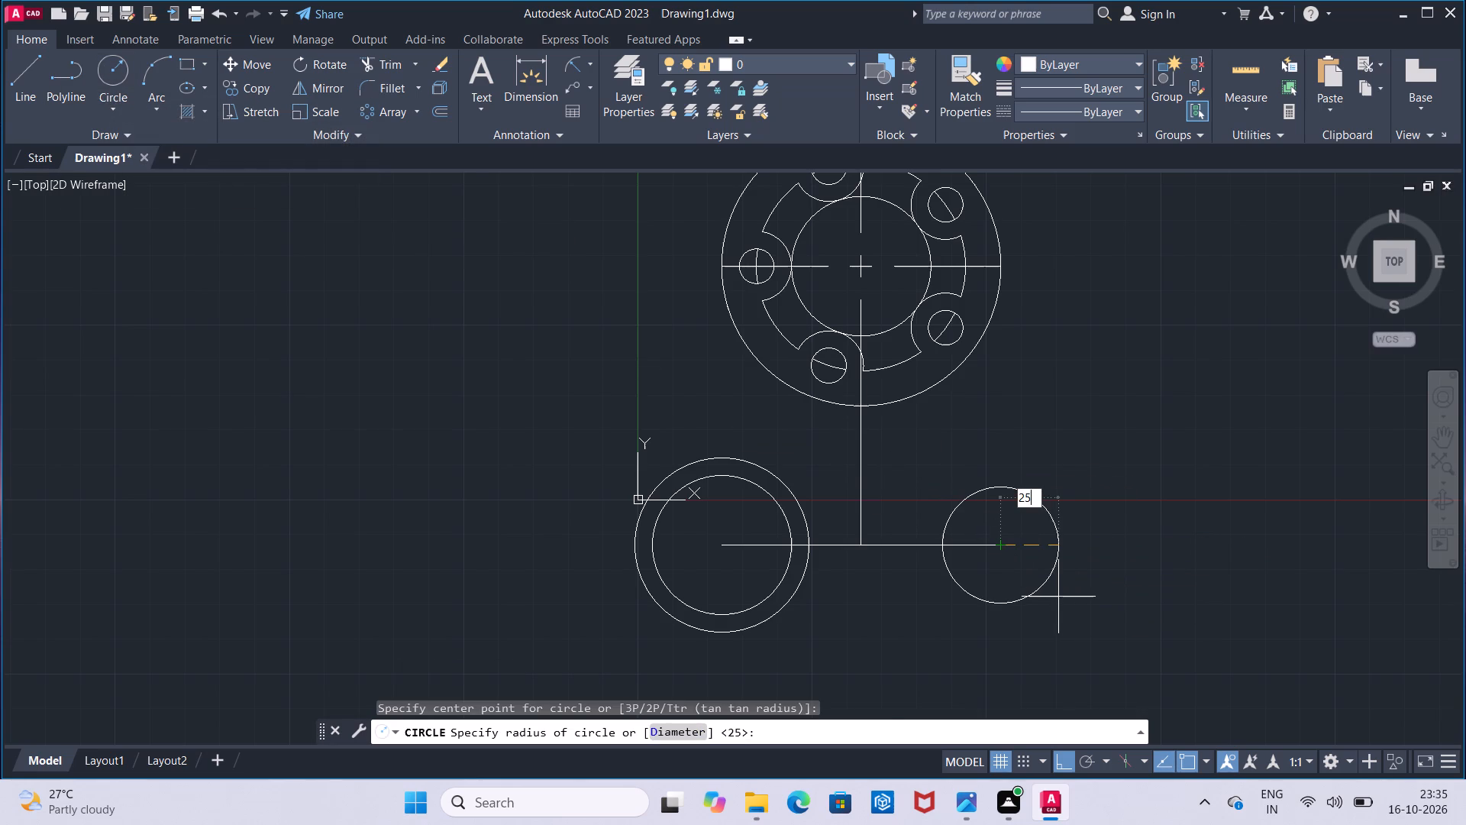
key("Return")
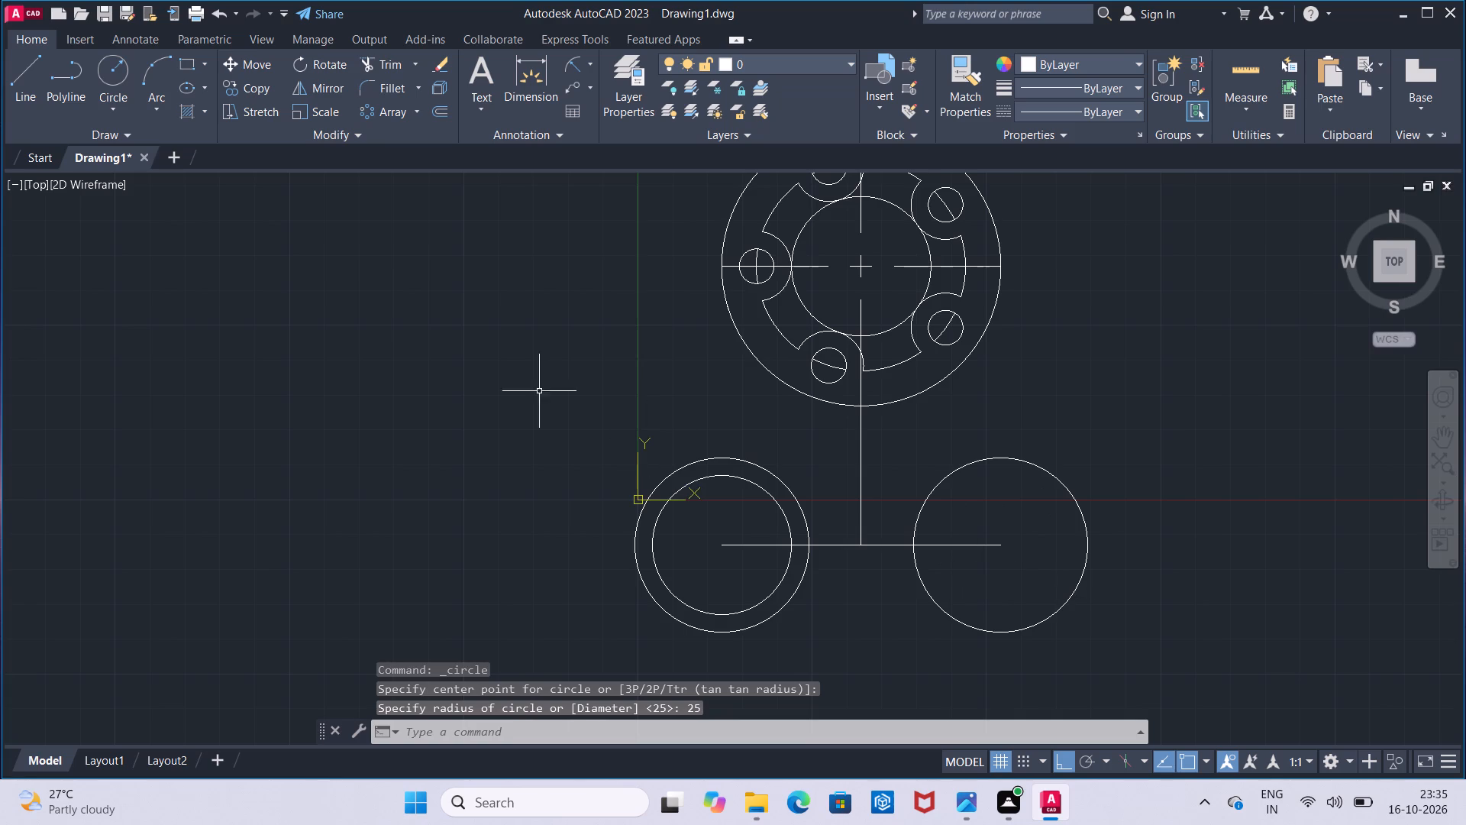
left_click(118, 86)
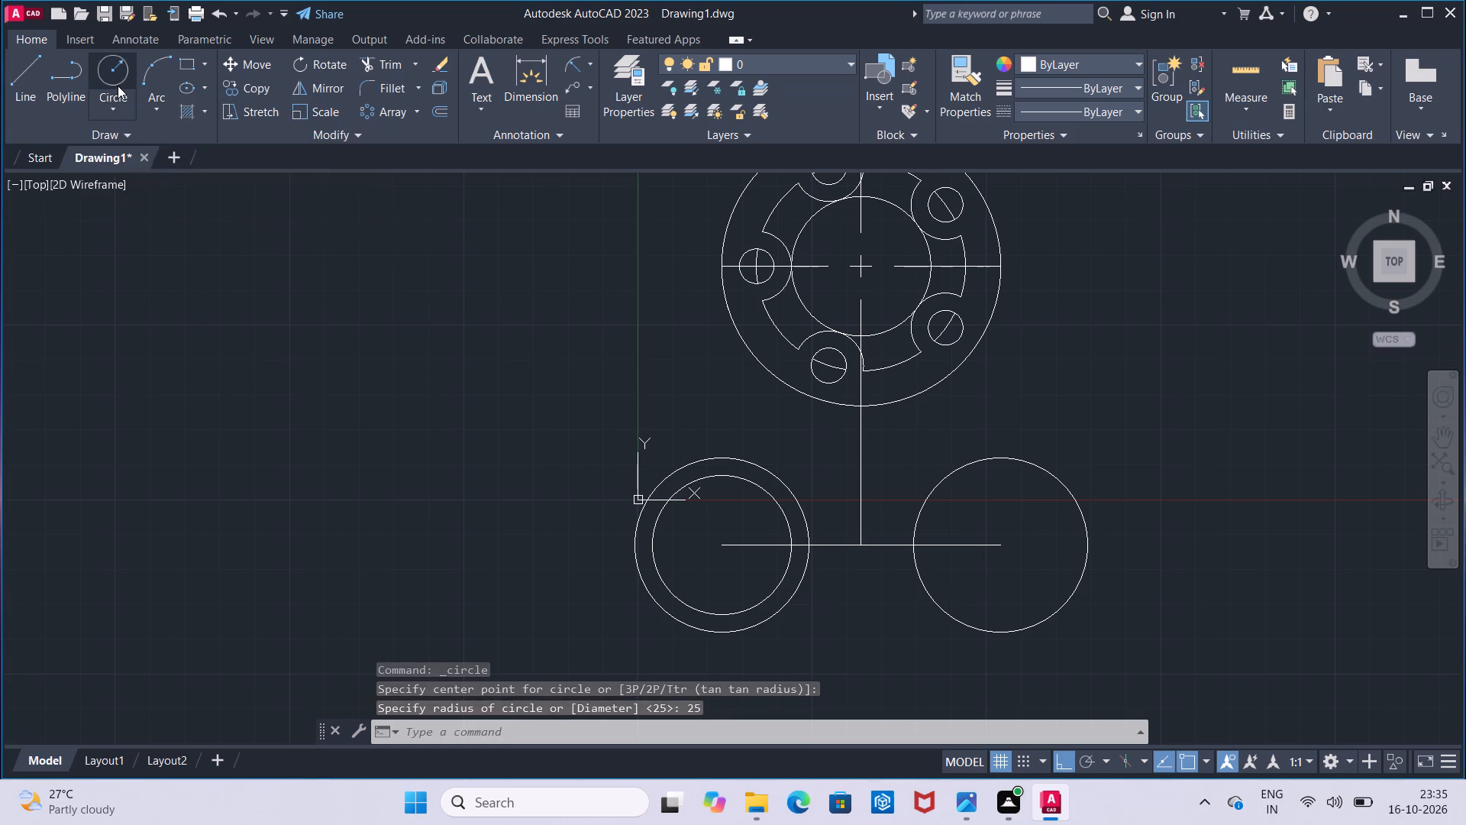
left_click(996, 542)
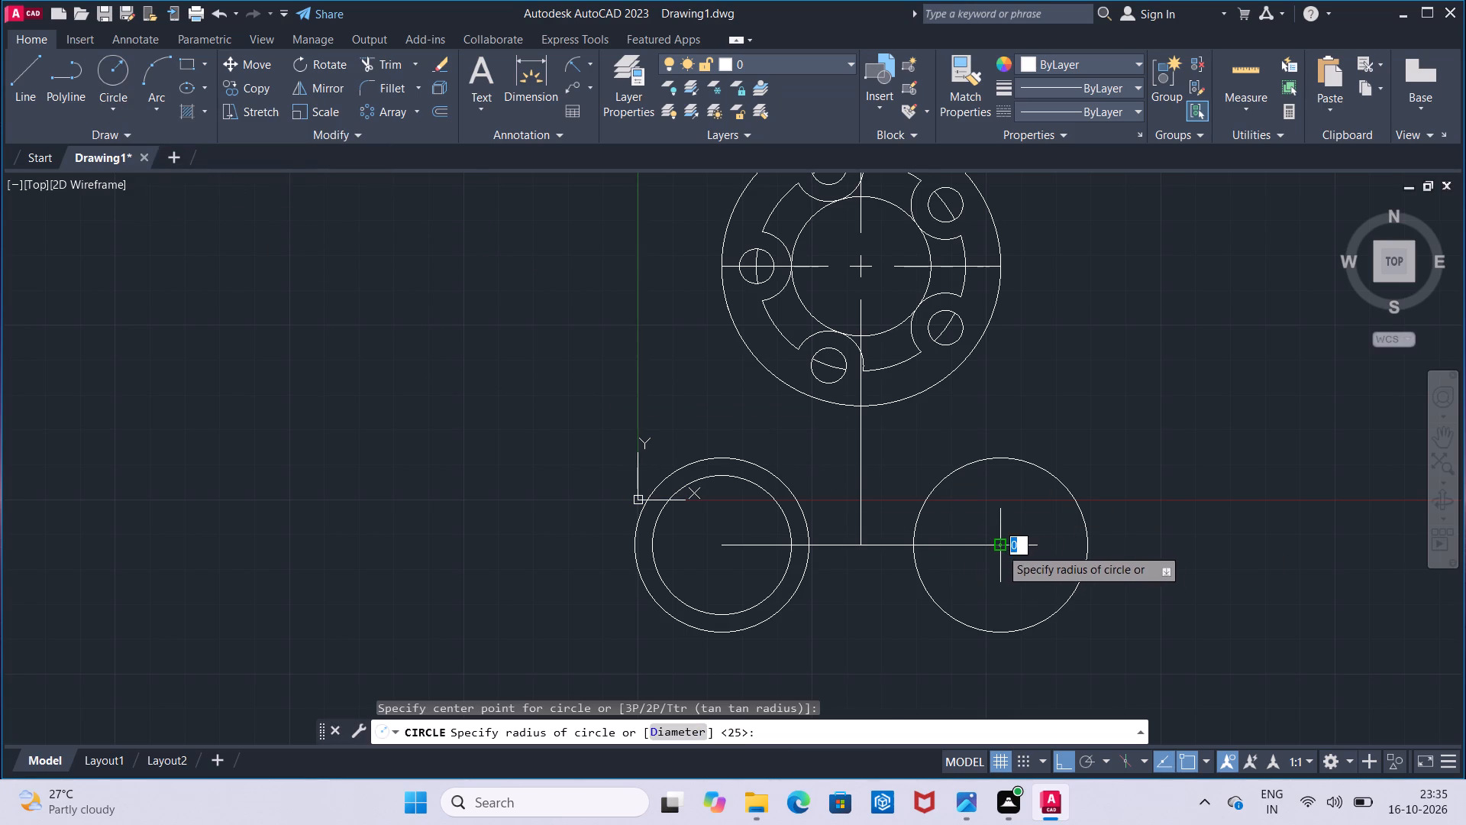
key("2")
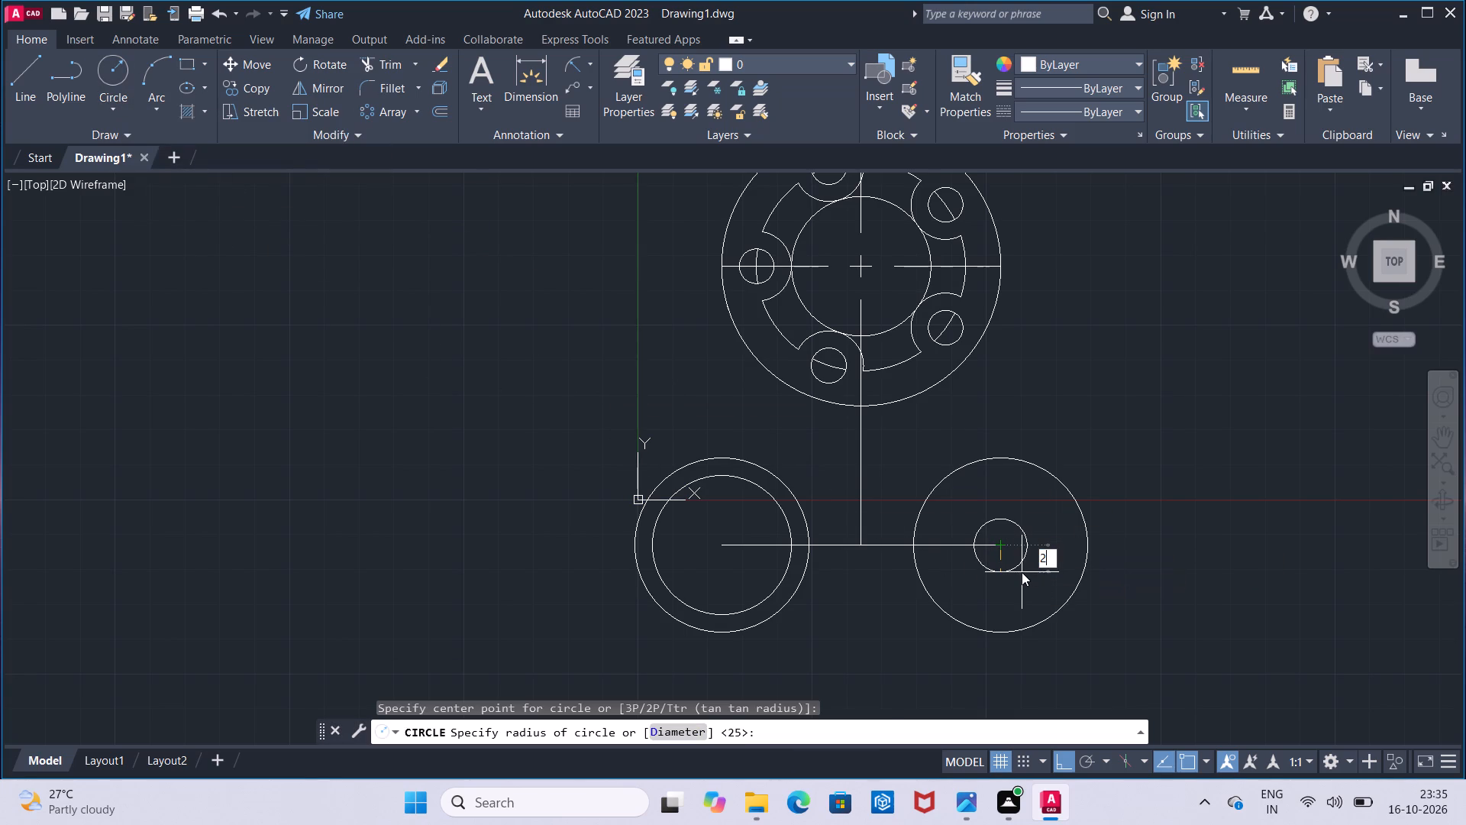
key("0")
key("Return")
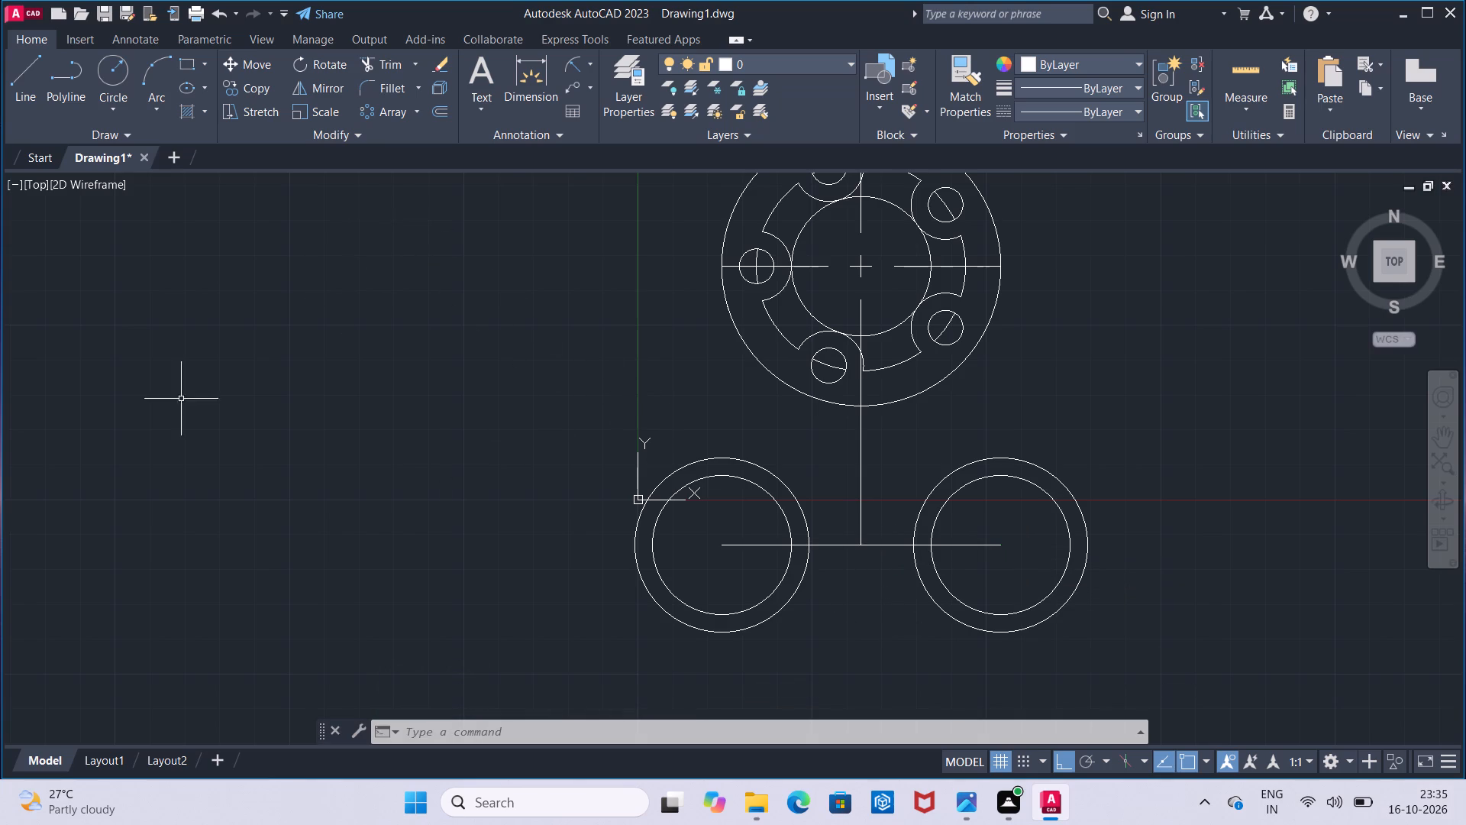
Draw a 90 mm radius Tan, Tan, Radius circle touching the lower outer sides of the two 25 mm radius circles.
left_click(105, 109)
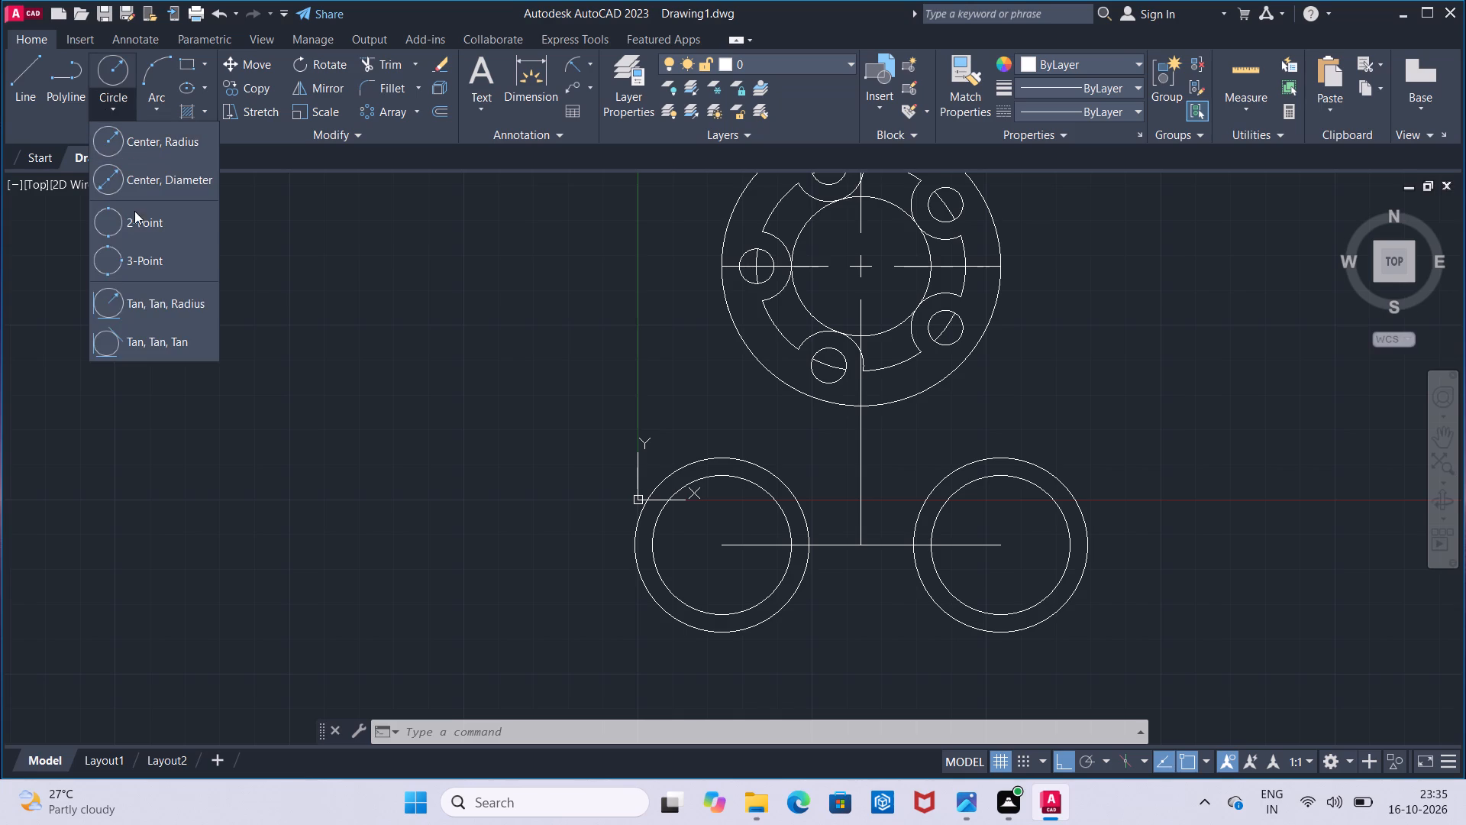
left_click(158, 312)
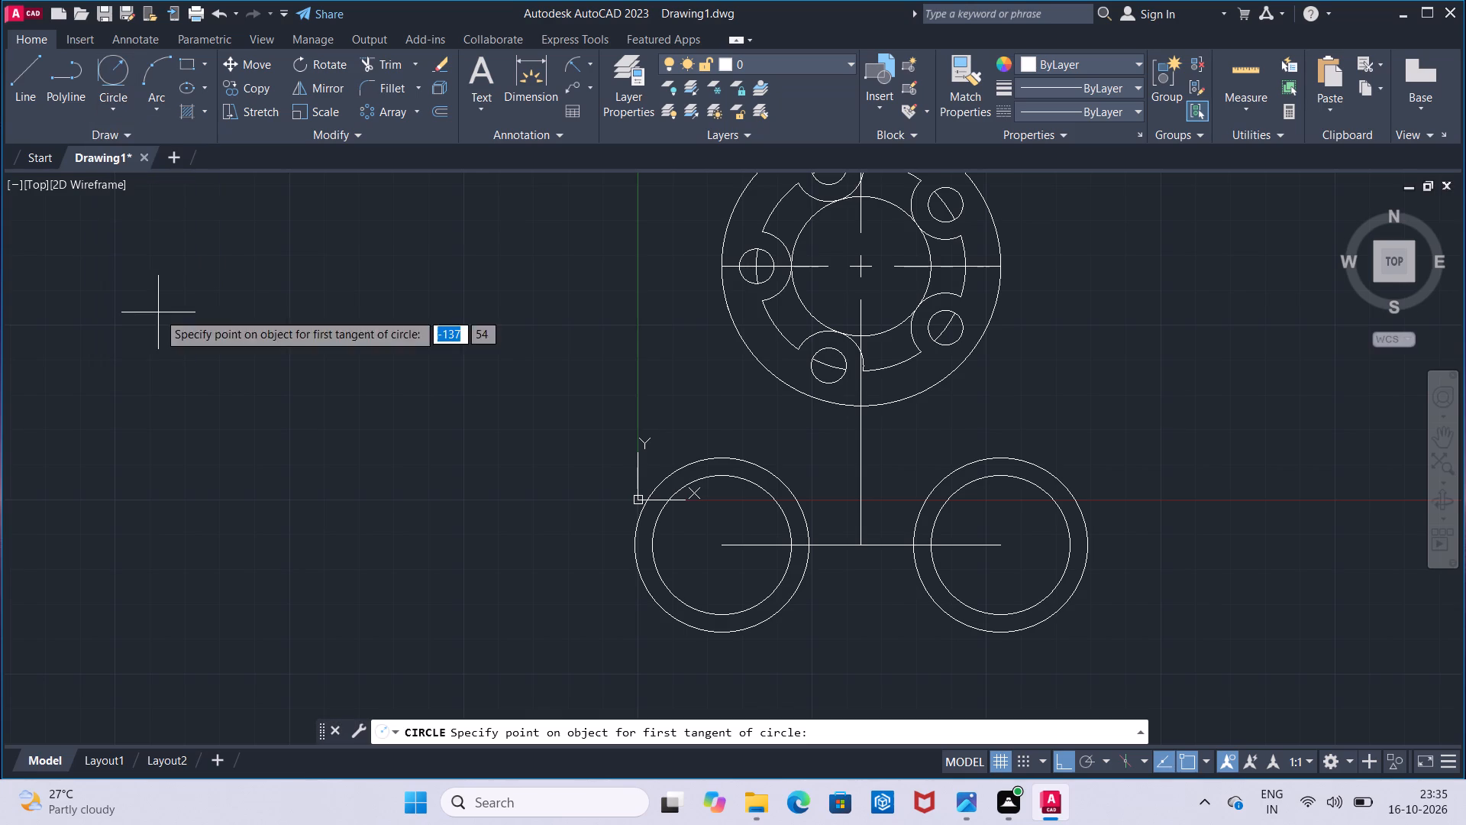
left_click(660, 610)
left_click(1051, 614)
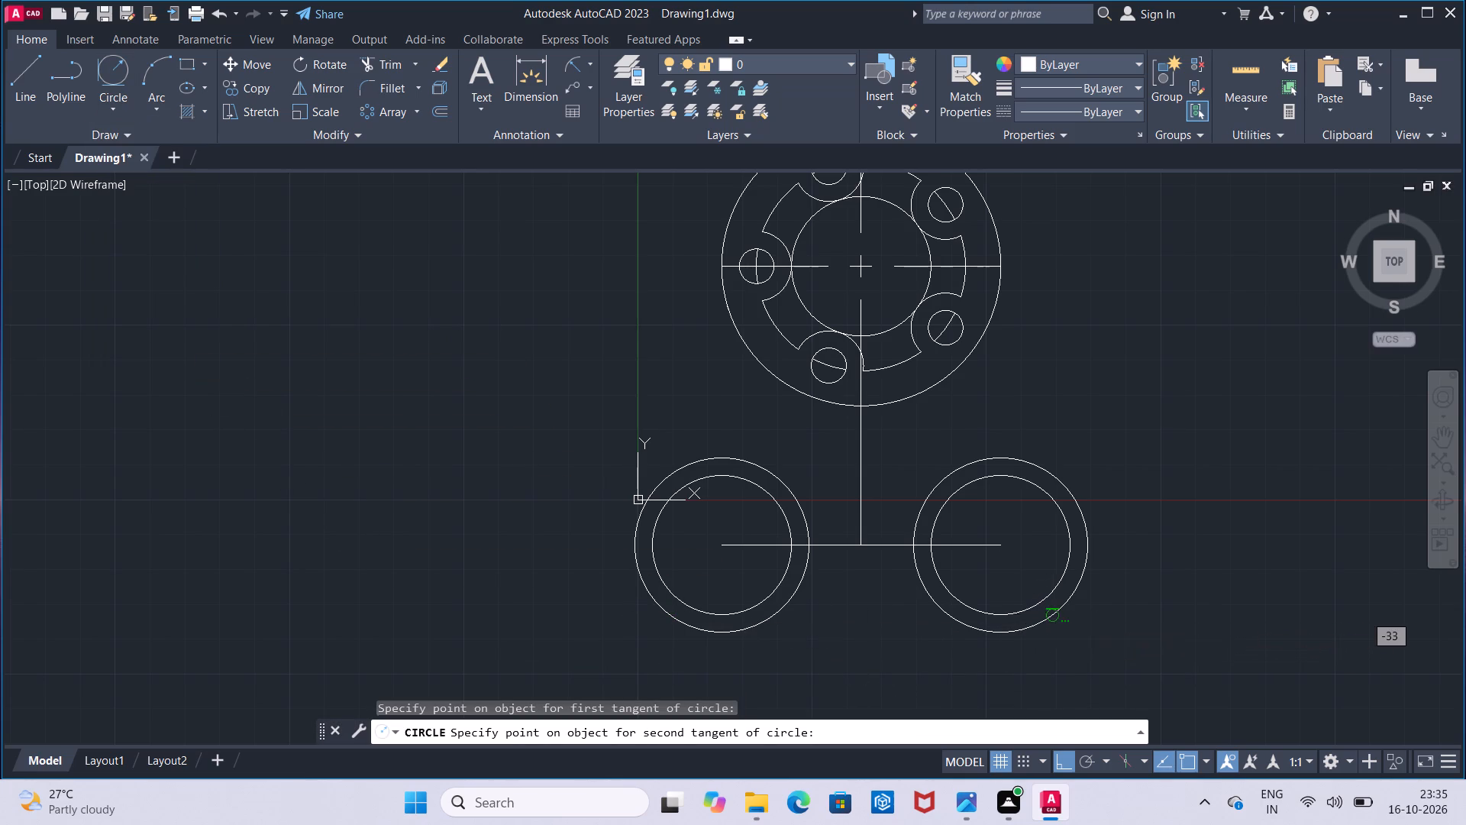
left_click(694, 723)
type("90")
key("Return")
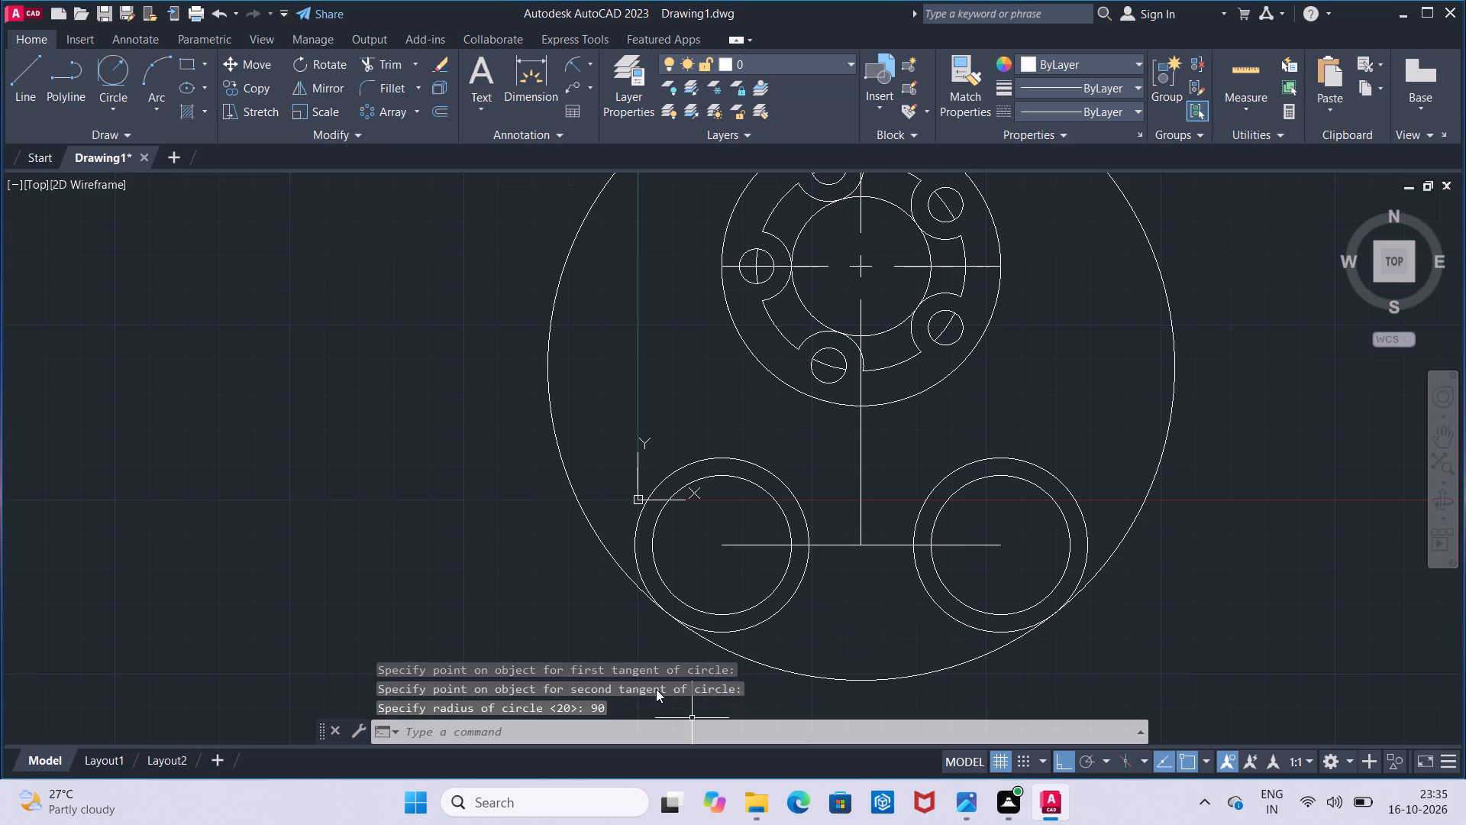
Trim the upper part of the 90 mm radius circle, leaving only the lower arc joining the two 25 mm radius circles.
scroll(634, 641, "down", 1)
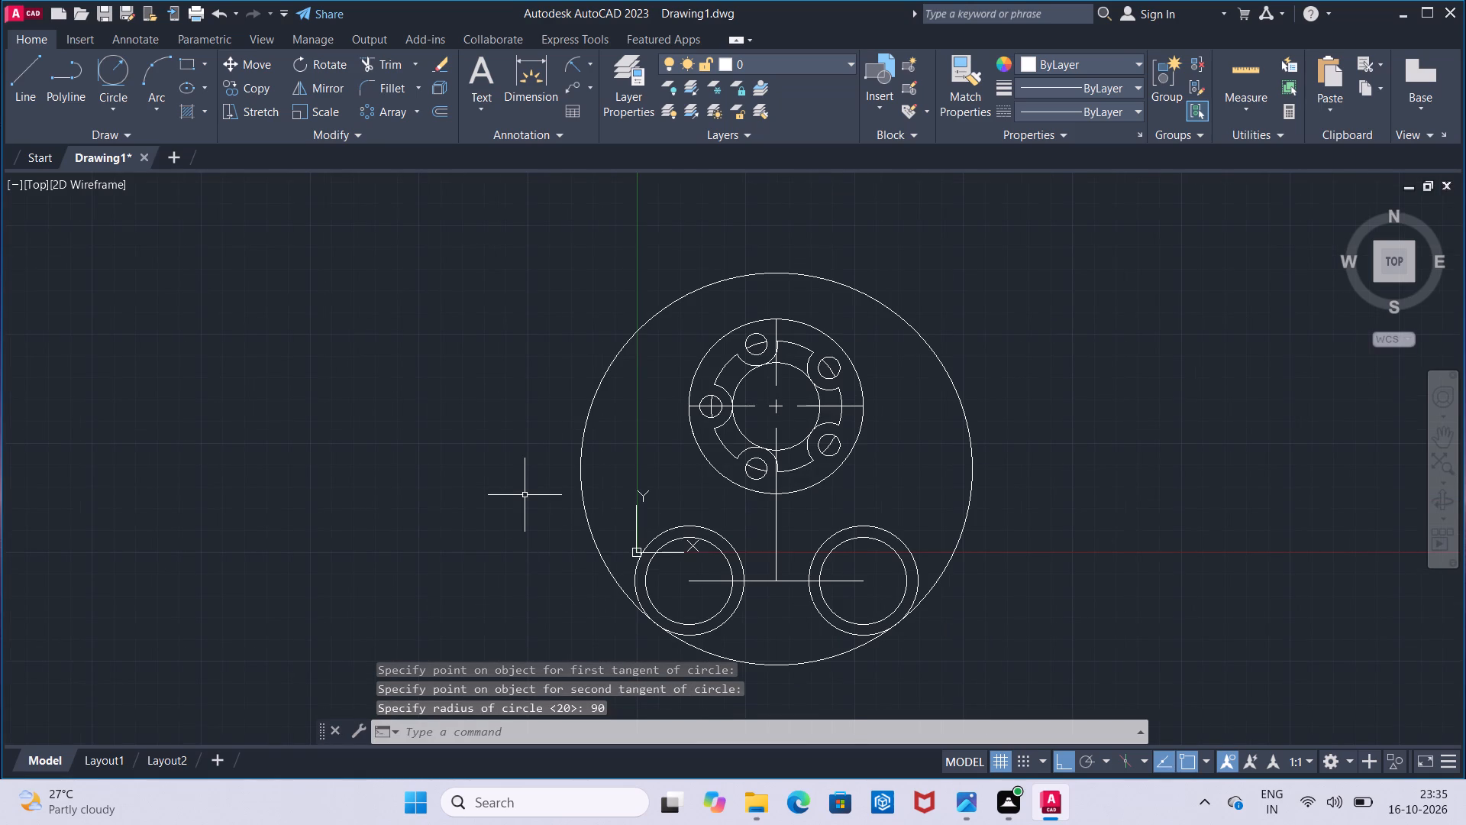
left_click(405, 66)
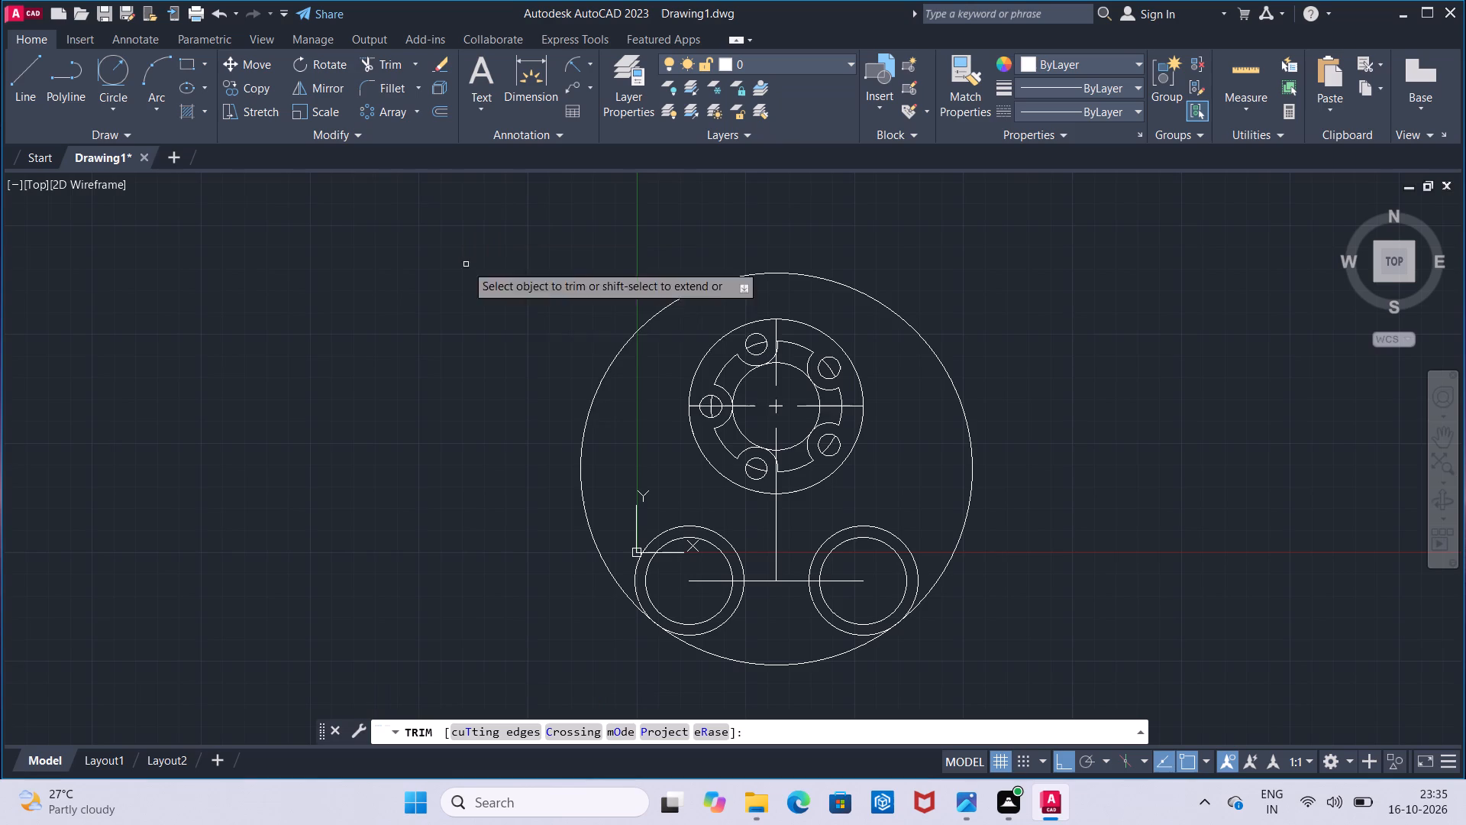
left_click(600, 390)
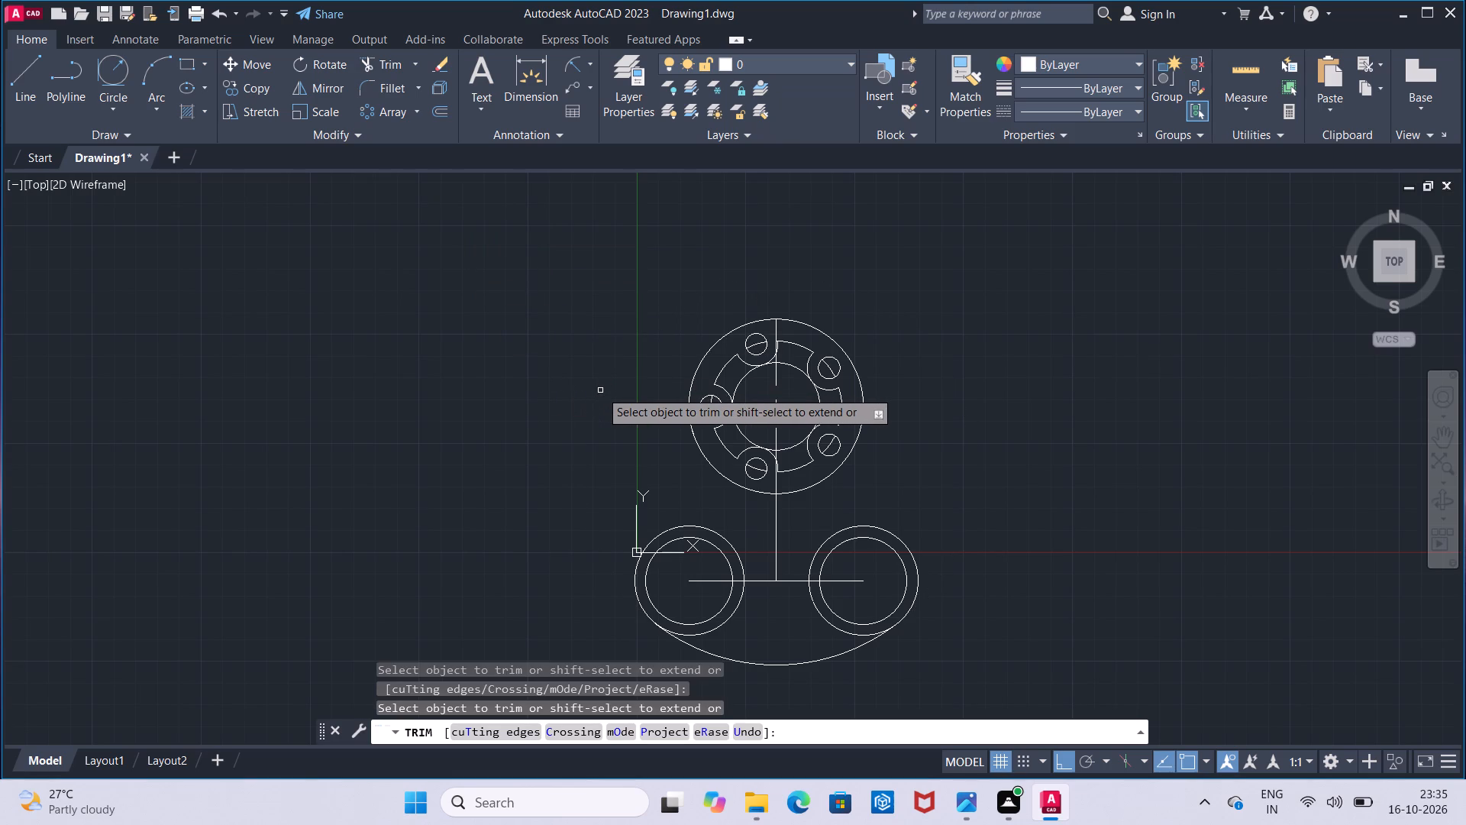
key("Escape")
scroll(600, 390, "up", 1)
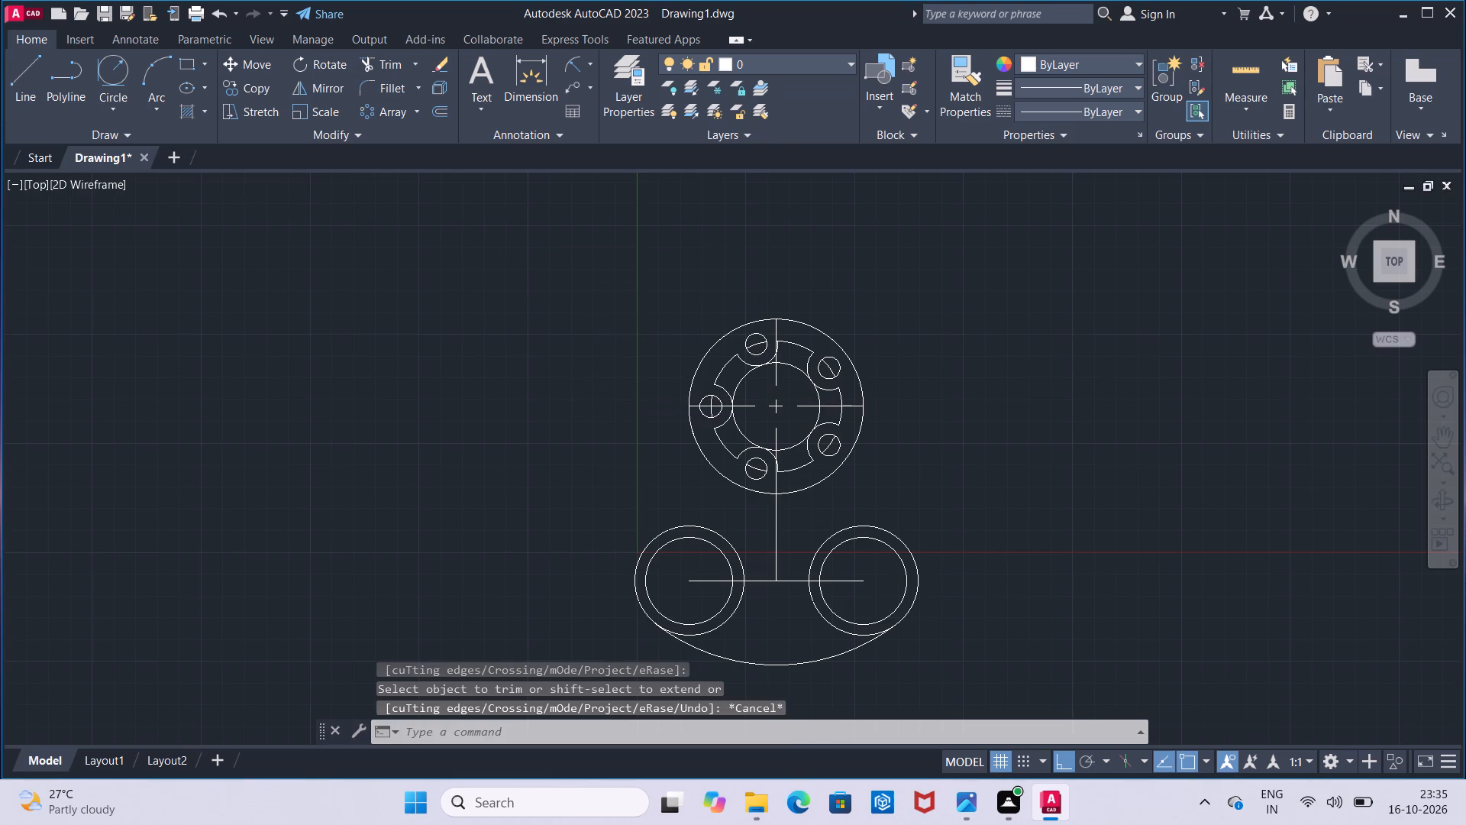
Draw a 40 mm radius Tan, Tan, Radius circle touching the upper flange's outer circle and the left 25 mm radius circle.
middle_click_drag(710, 477, 695, 328)
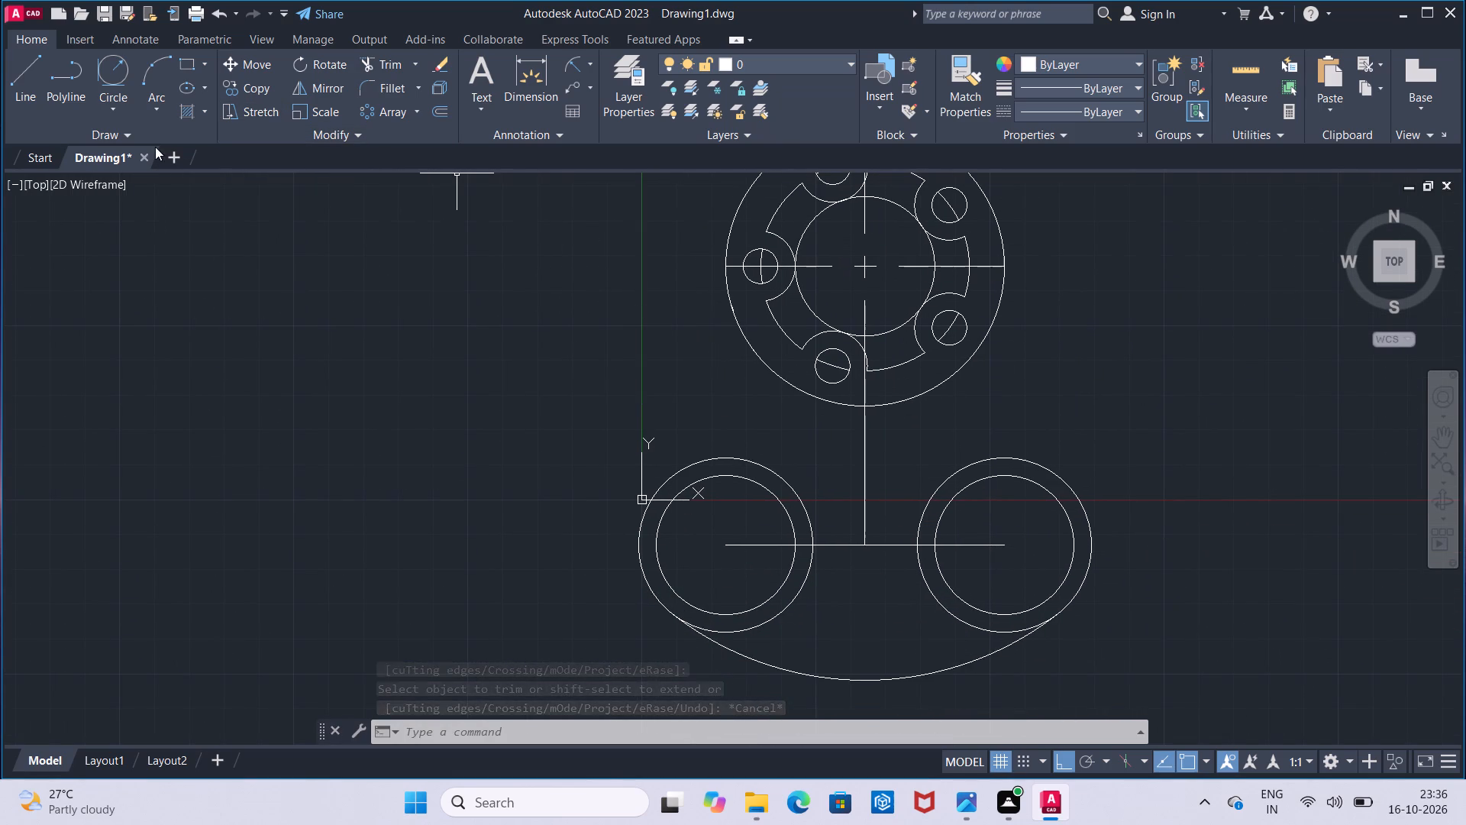
left_click(132, 65)
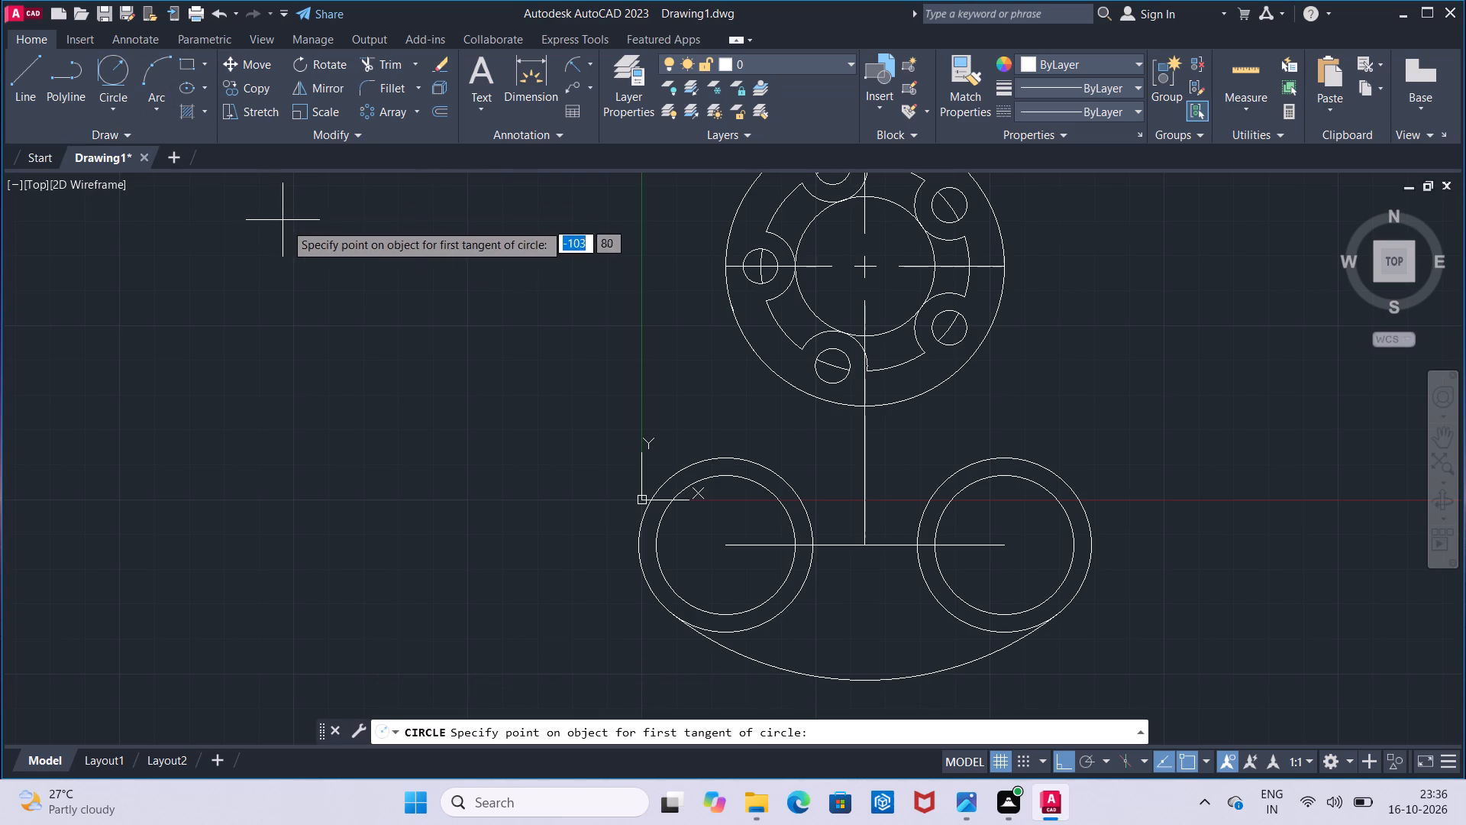
left_click(739, 335)
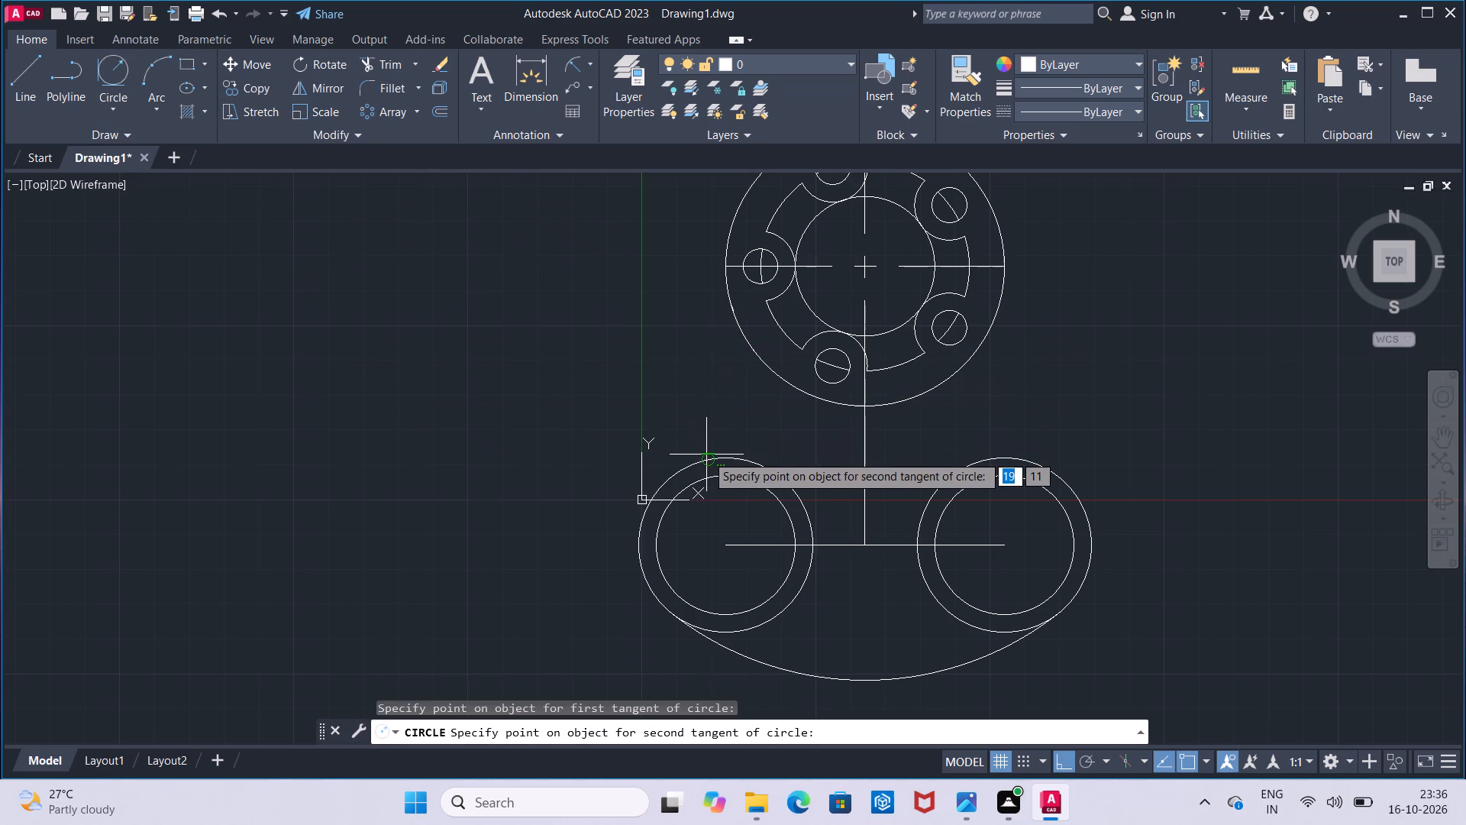
left_click(706, 463)
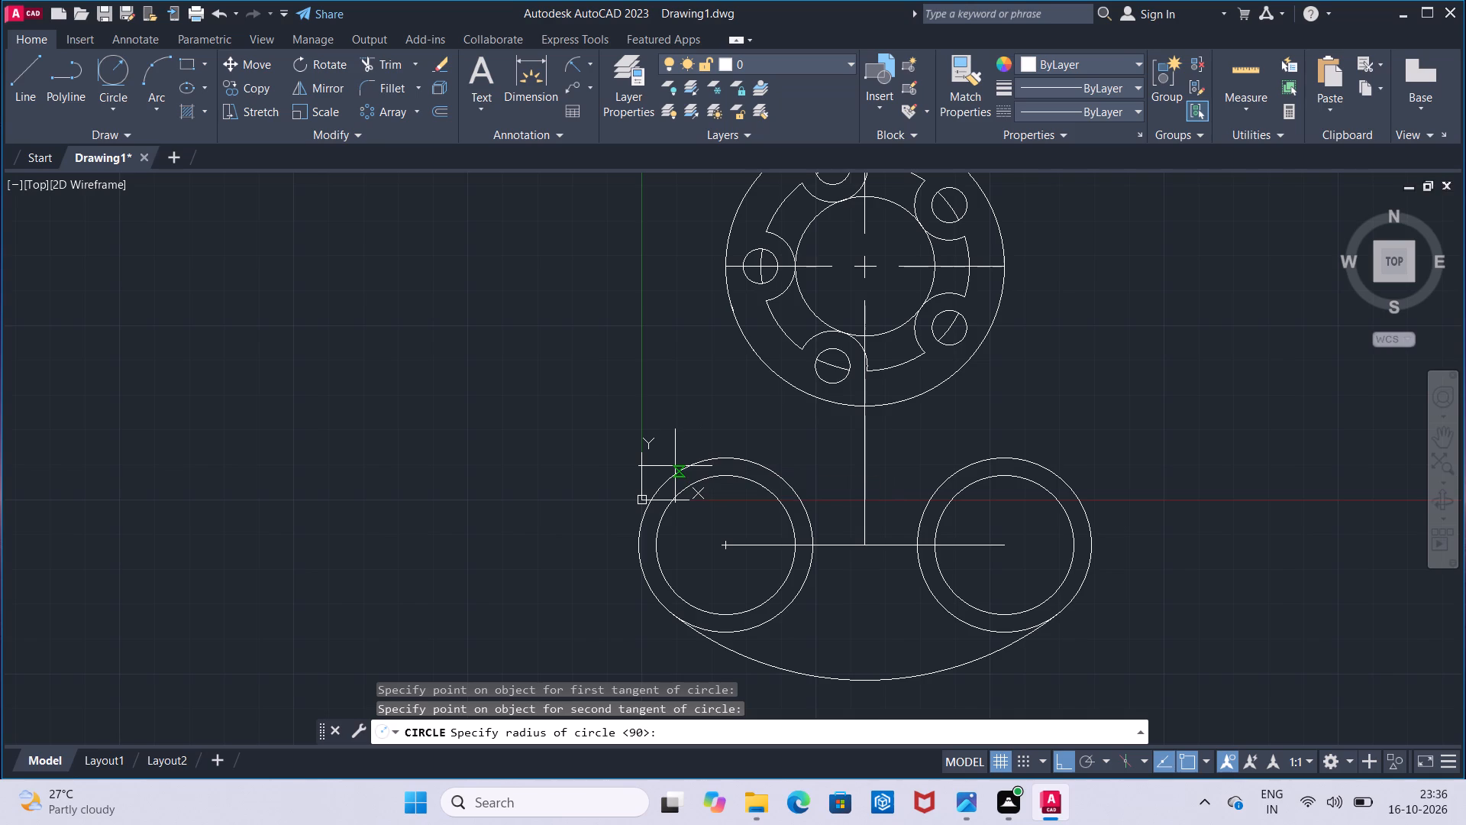
key("4")
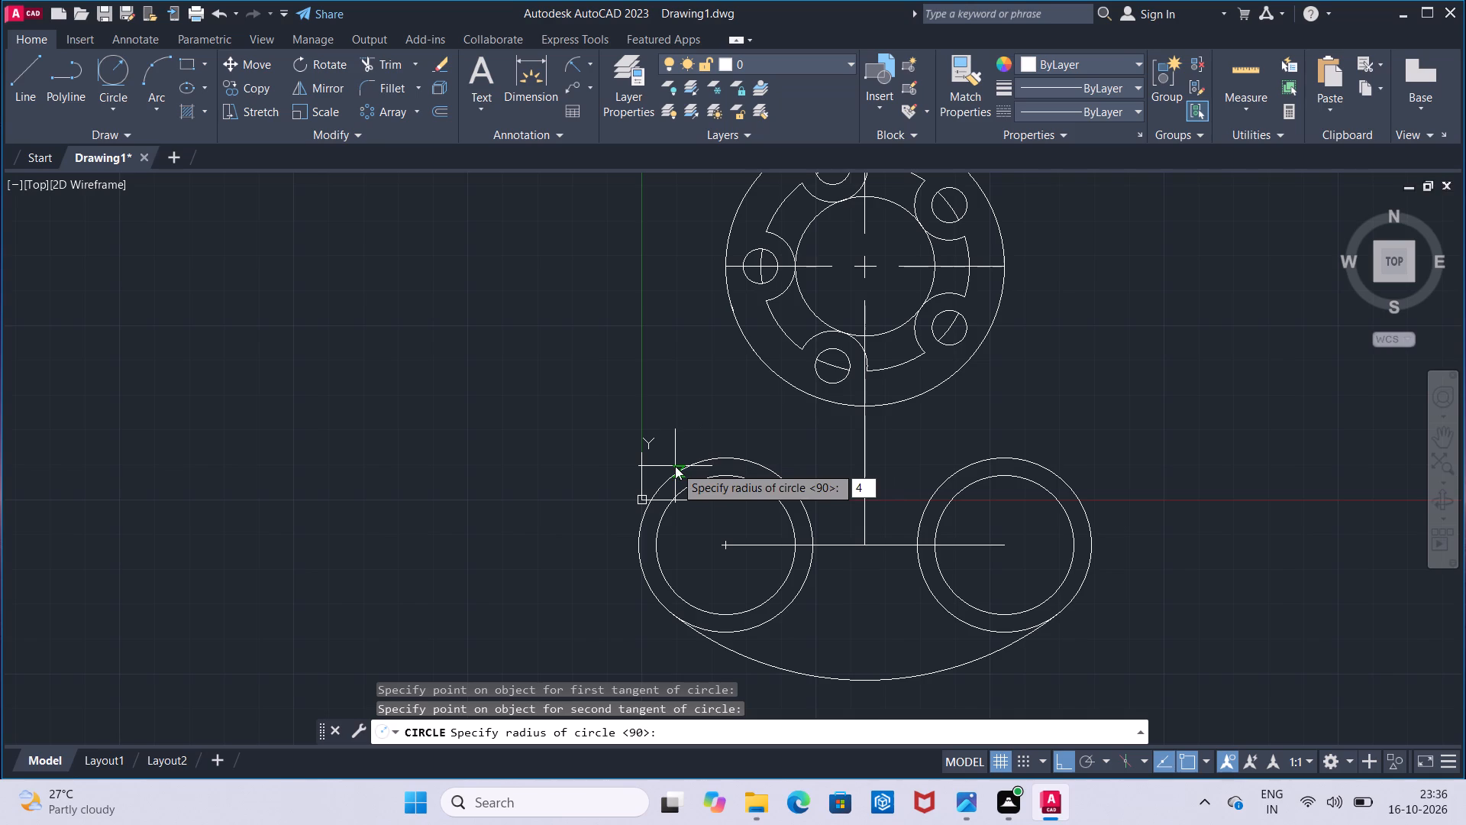
key("0")
key("Return")
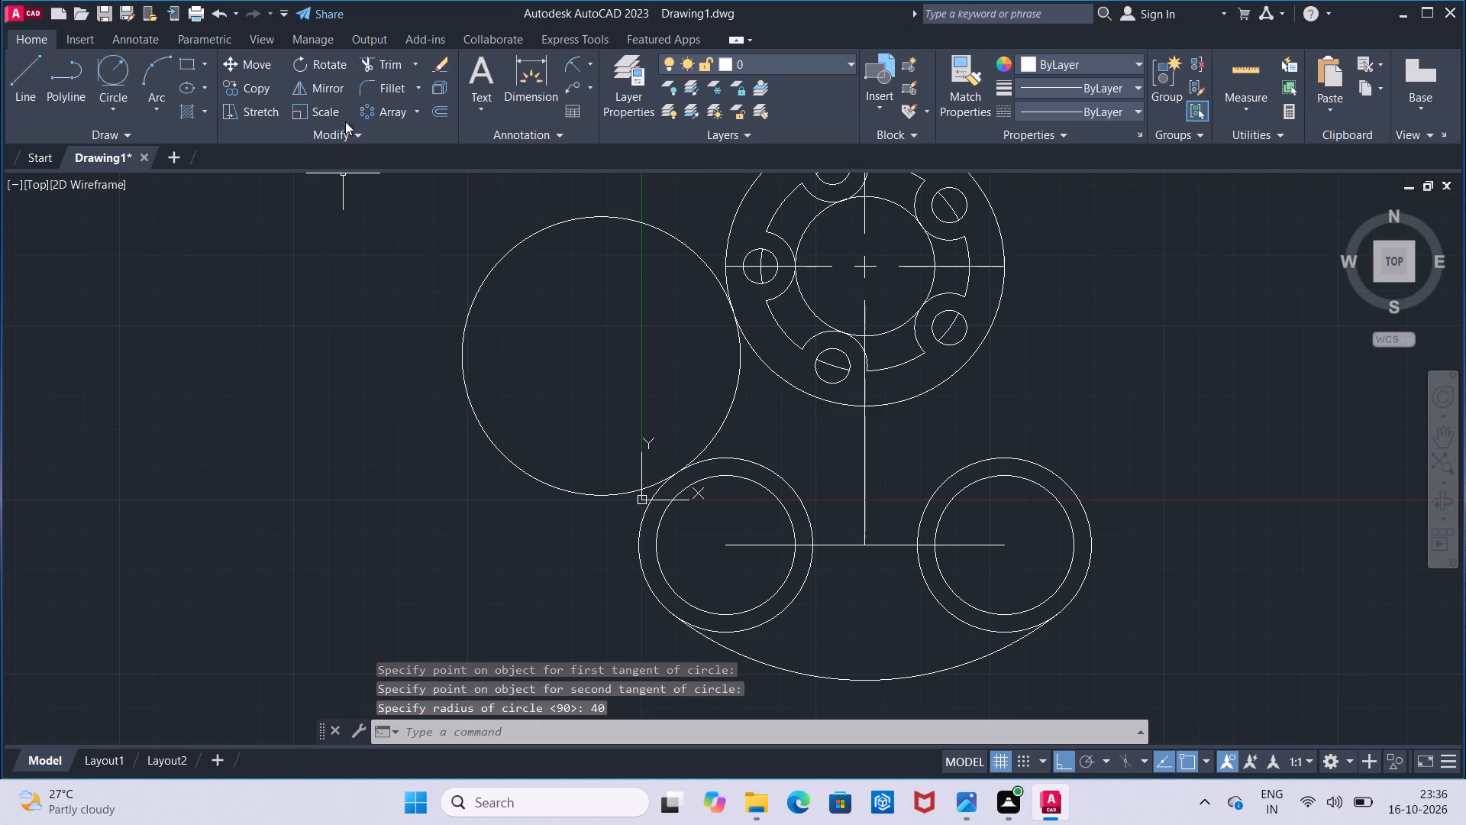
Trim the outer part of the left 40 mm radius circle, leaving only the arc joining the flange to the left ring.
left_click(360, 62)
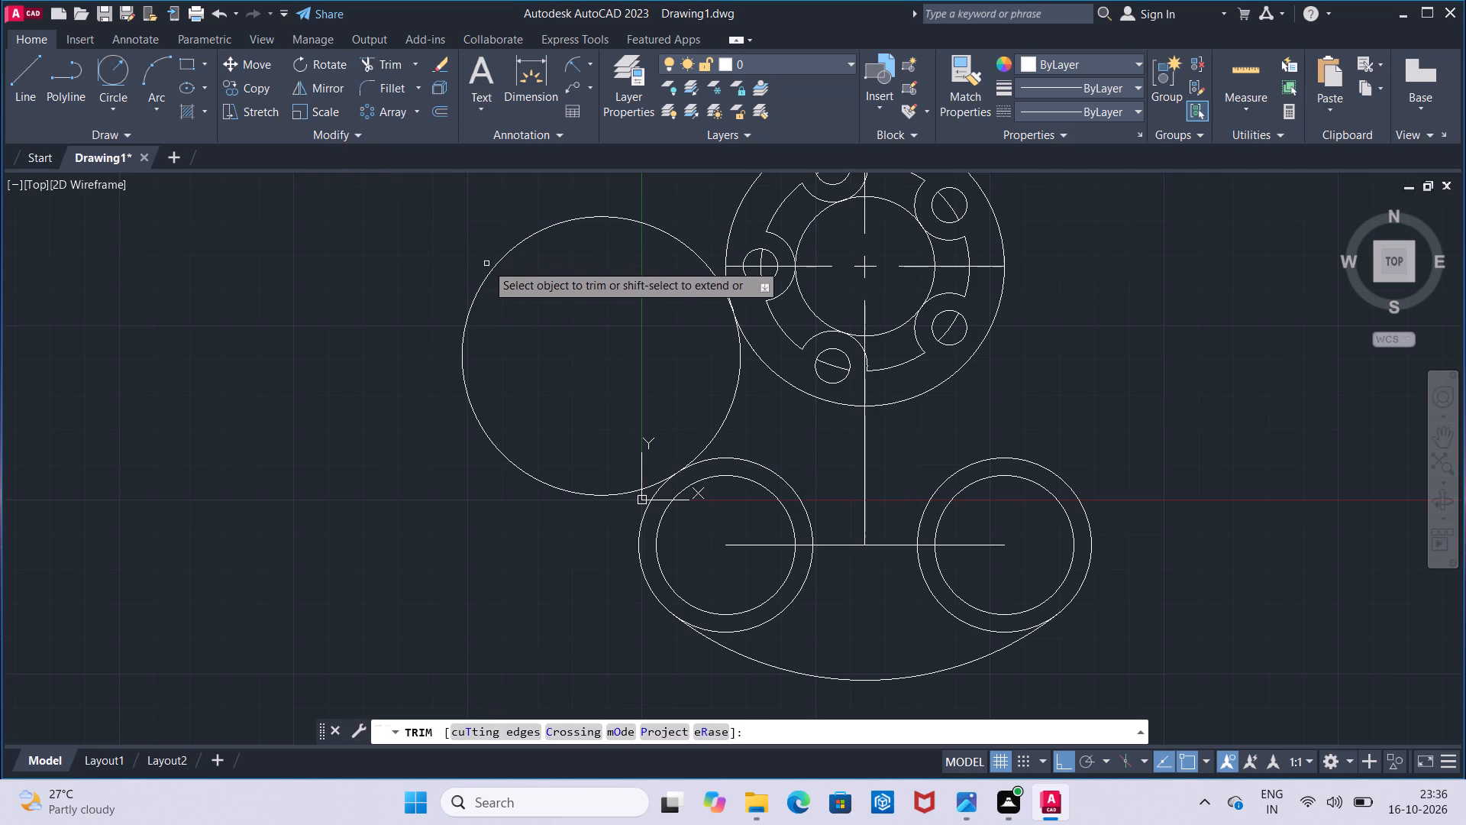
left_click(493, 269)
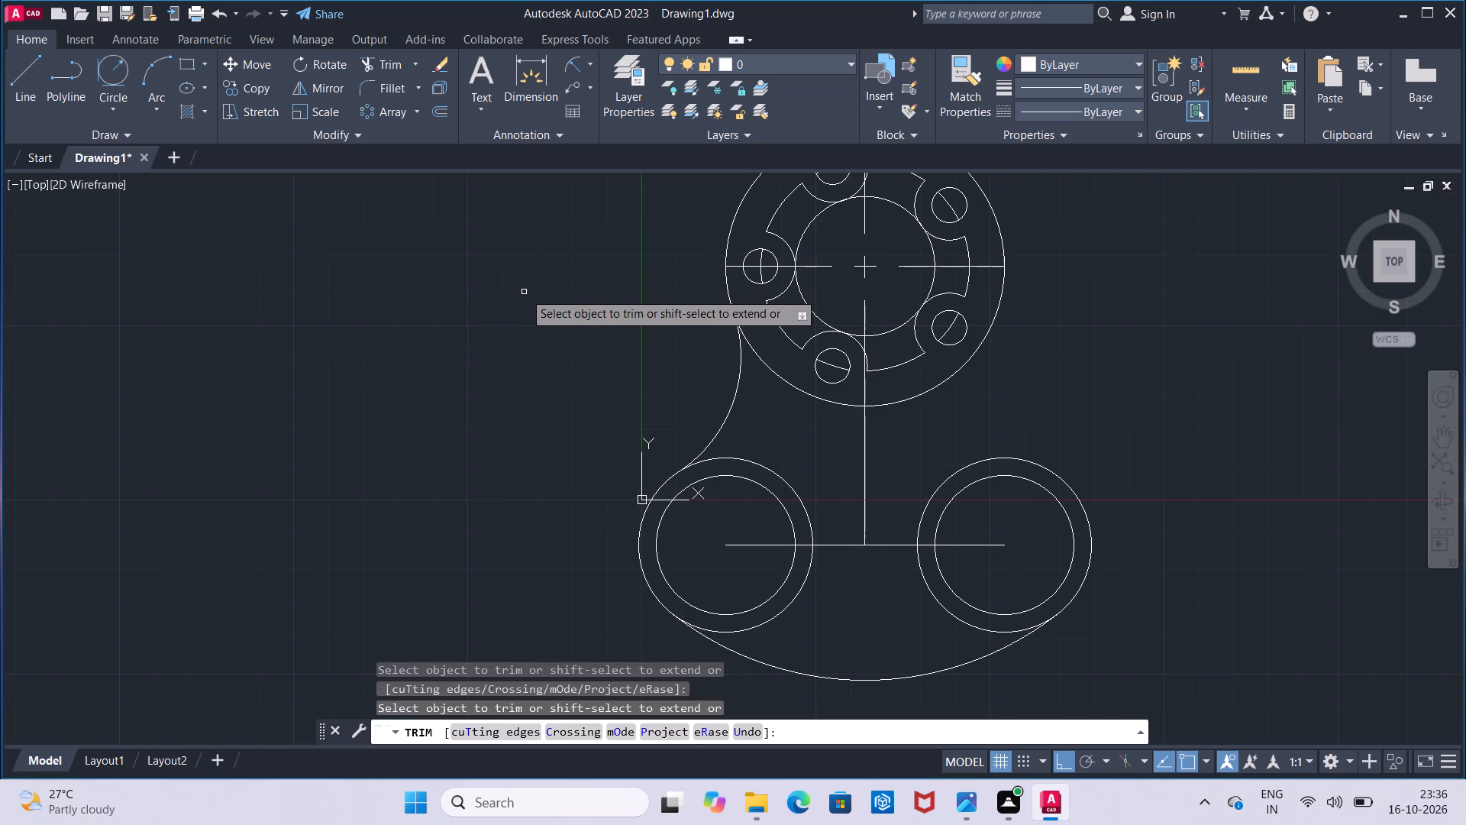
key("Escape")
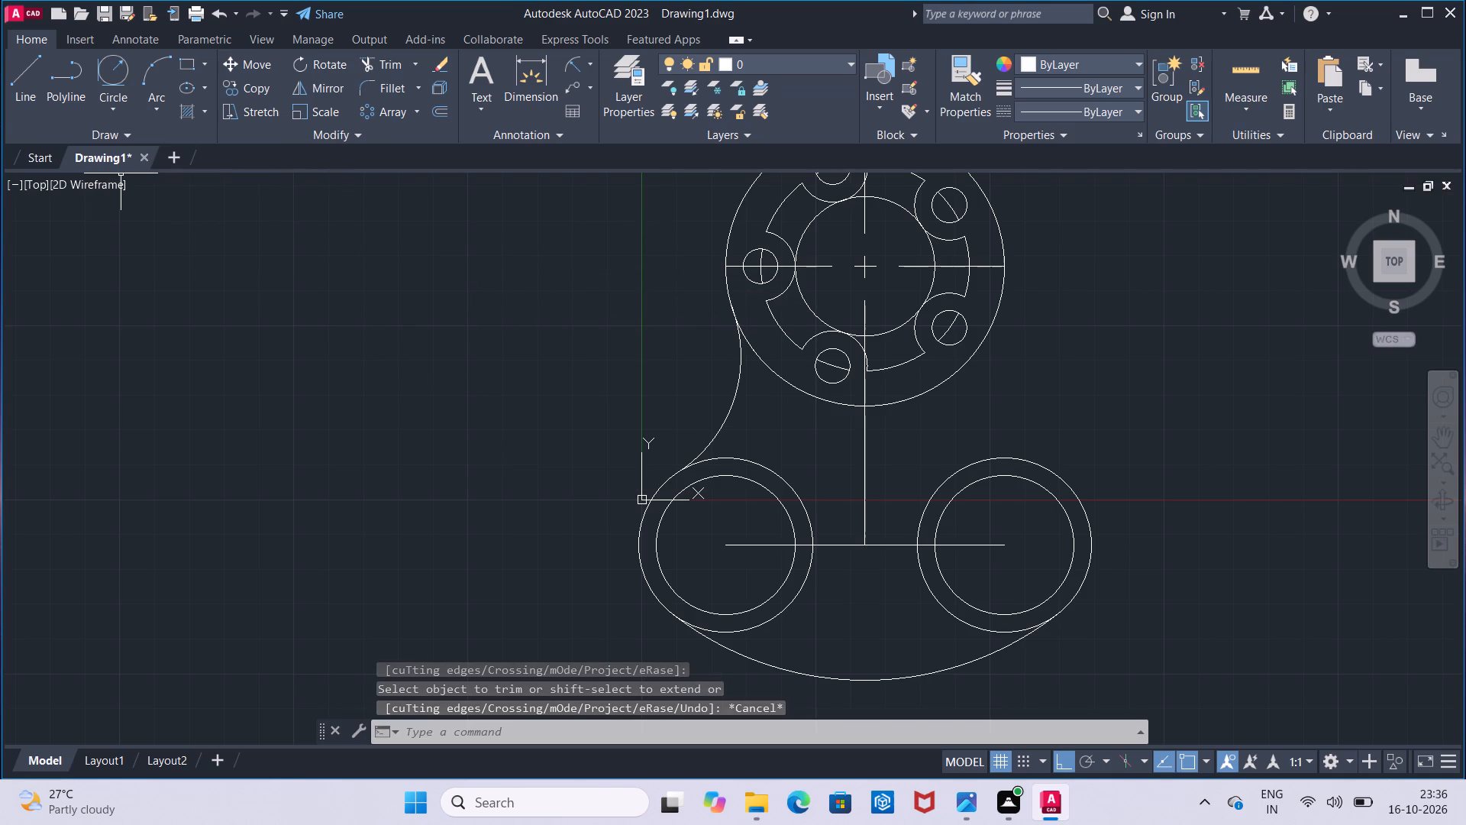
Draw a 40 mm radius Tan, Tan, Radius circle touching the right 25 mm radius circle and the flange's outer circle.
left_click(127, 82)
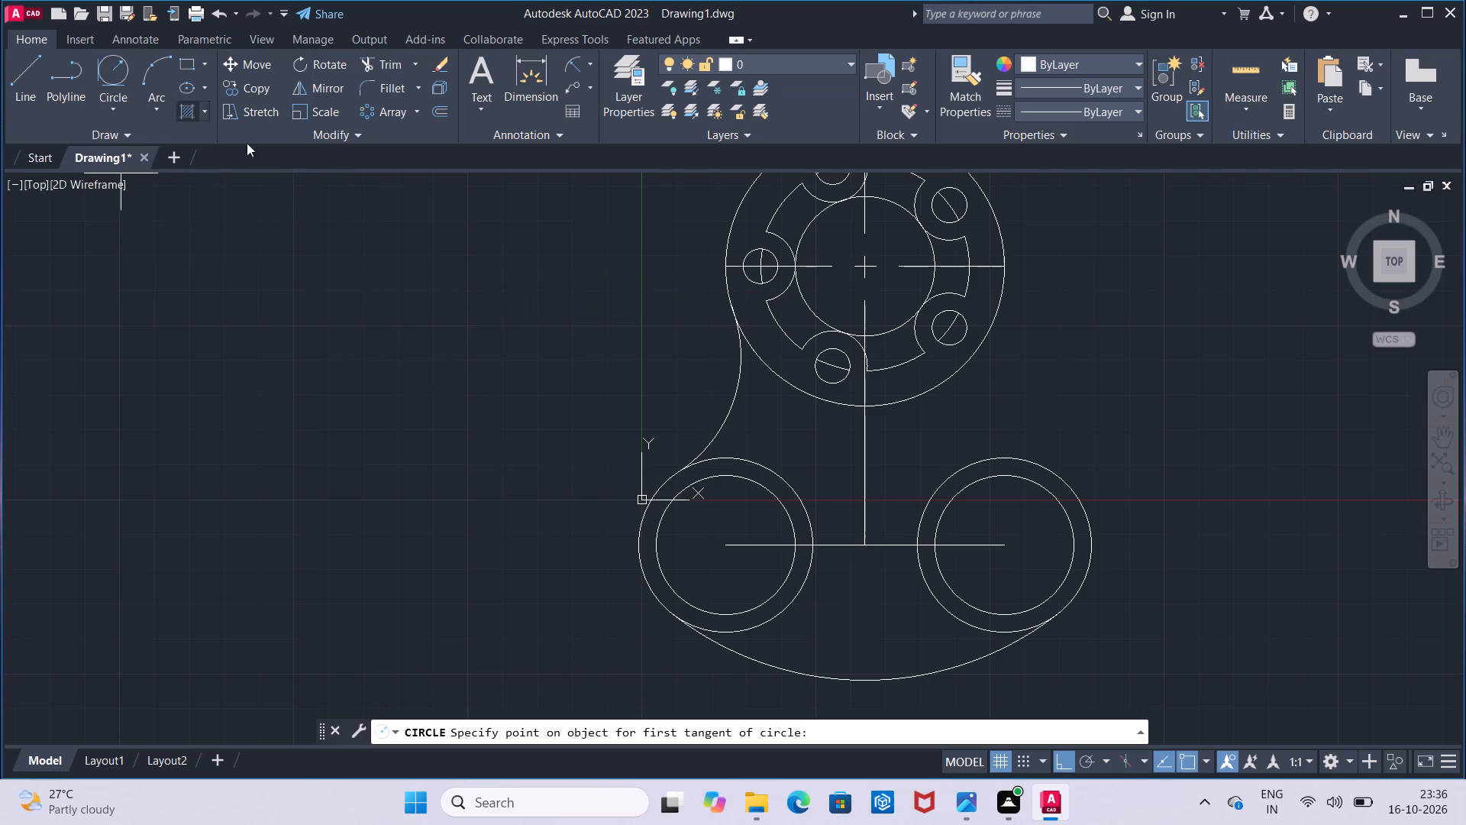
left_click(1040, 466)
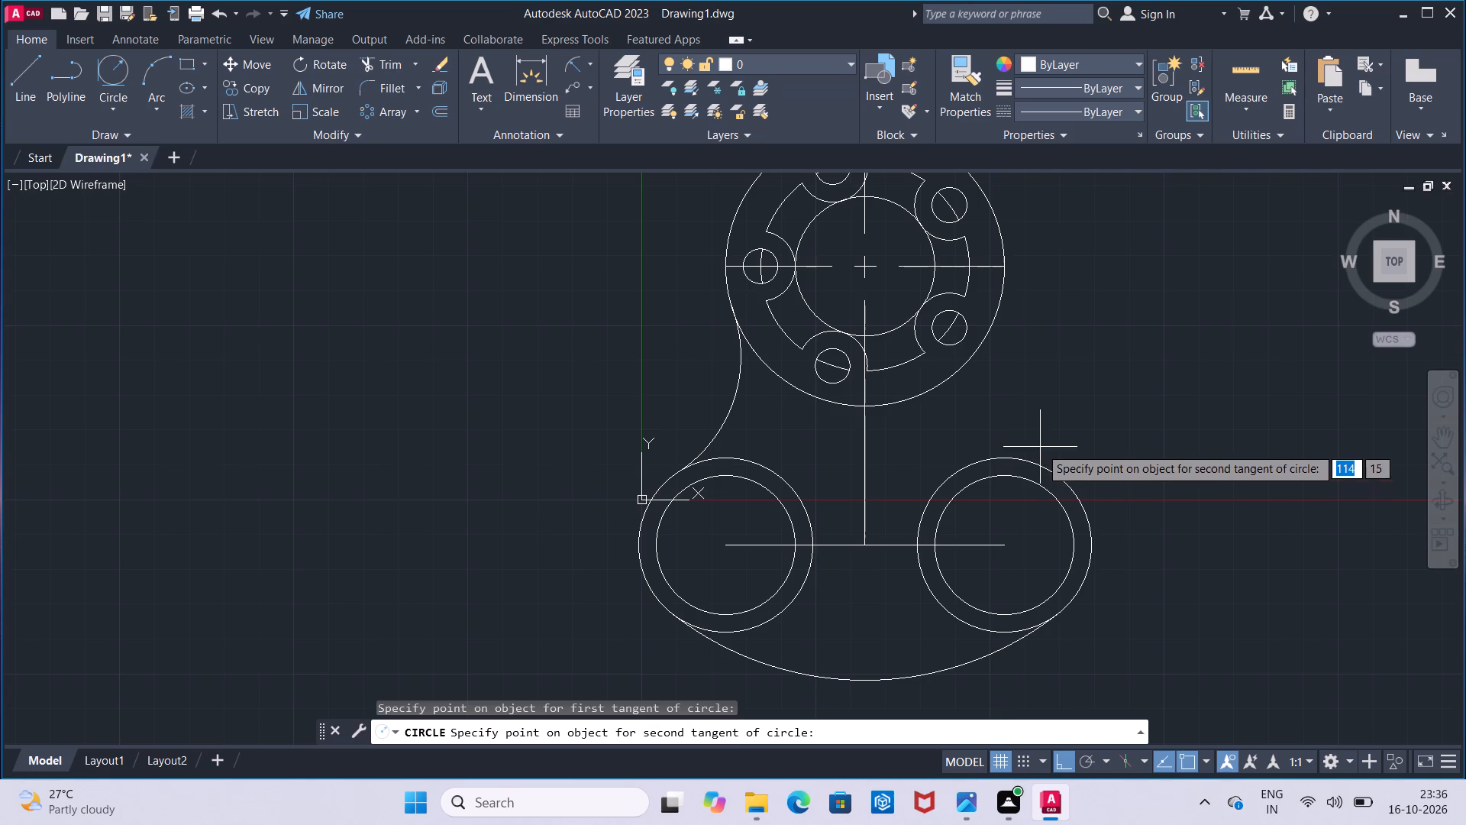
left_click(985, 343)
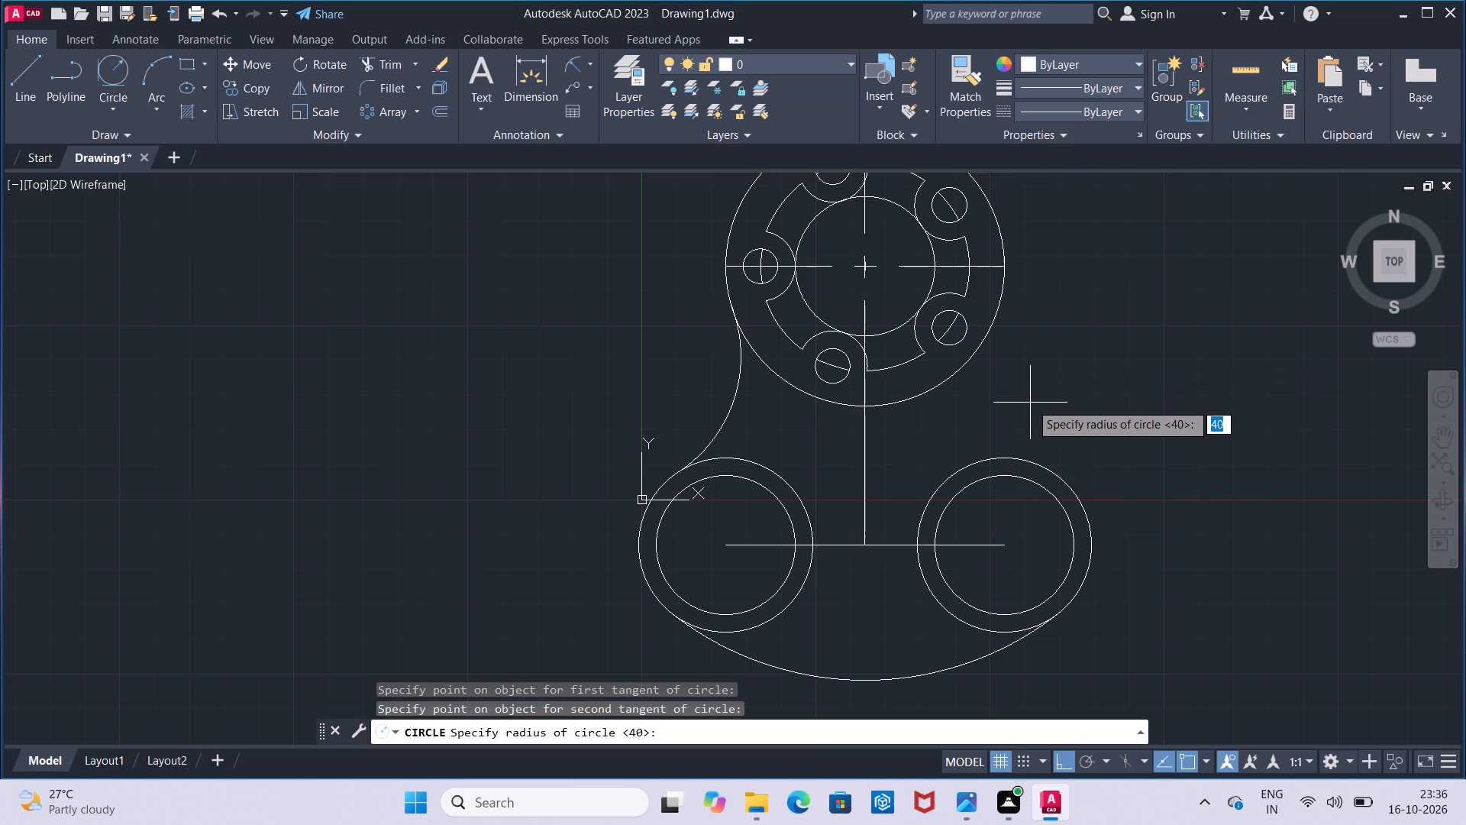
type("40")
key("Return")
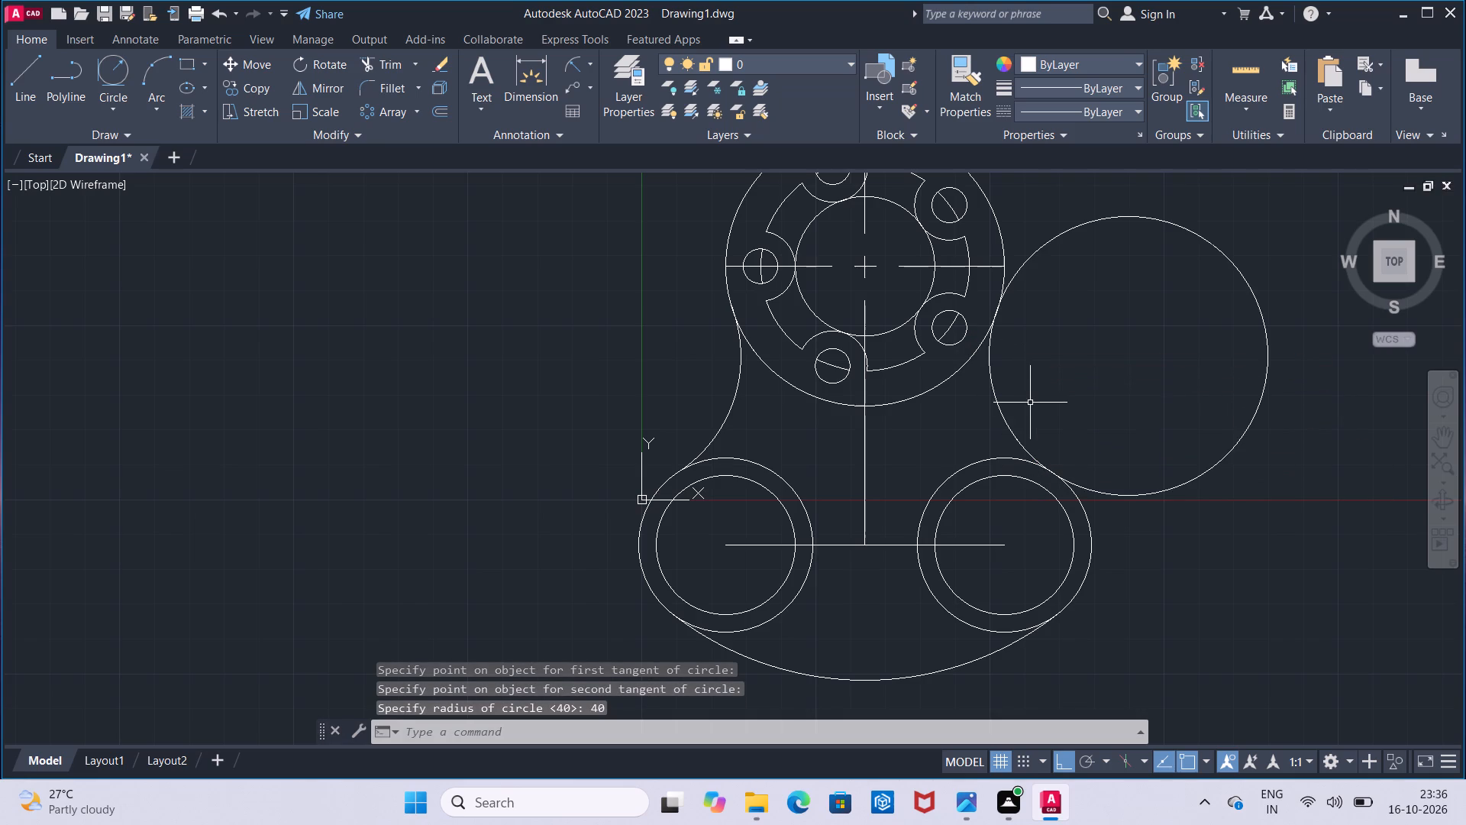
Trim the outer part of the right 40 mm radius circle, leaving only the arc joining the flange to the right ring.
left_click(384, 65)
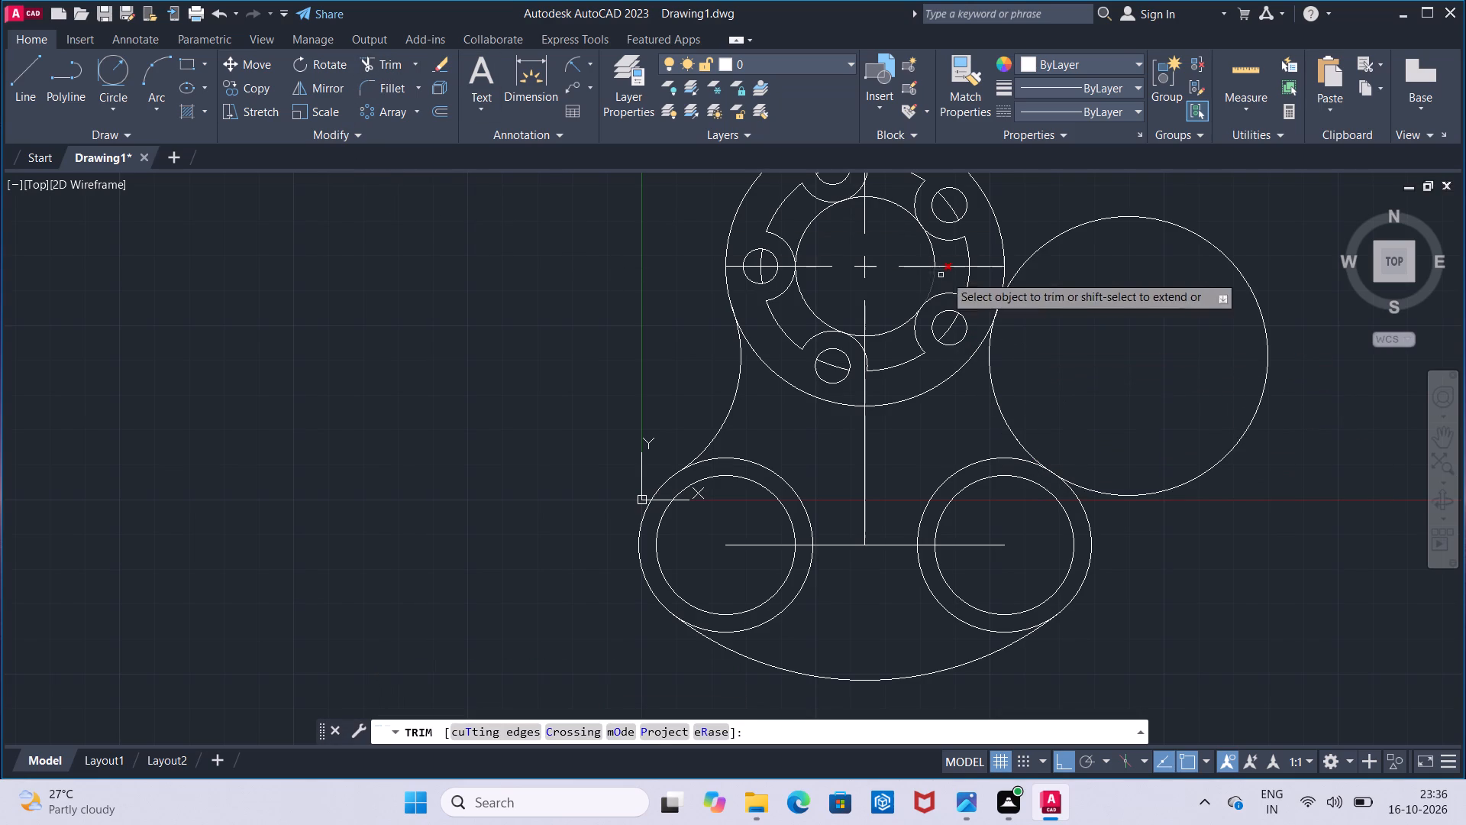
left_click(1047, 245)
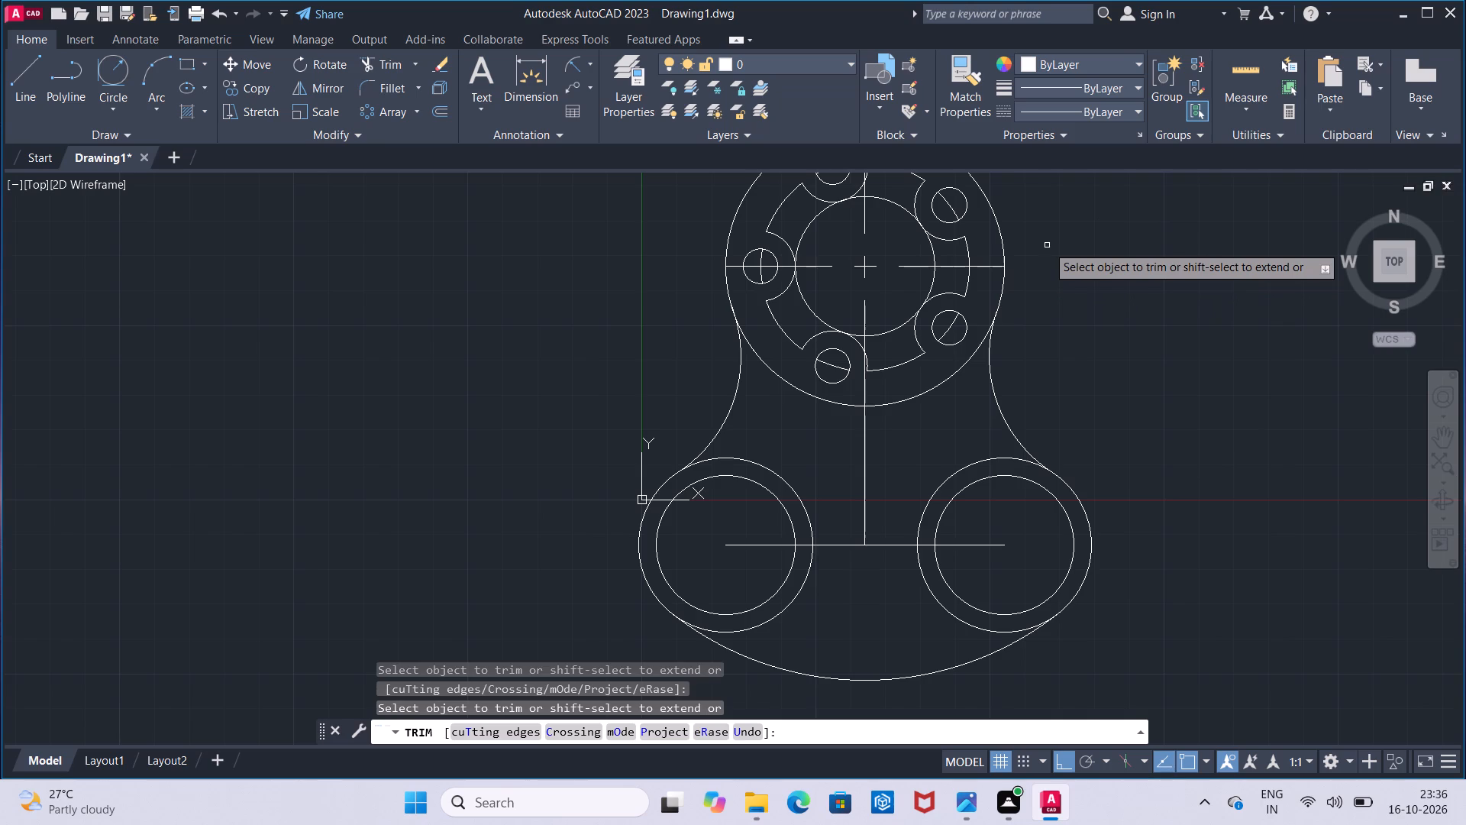
key("Escape")
Draw a vertical centre line across the left 20 mm radius circle from its top quadrant to its bottom.
scroll(1047, 277, "down", 1)
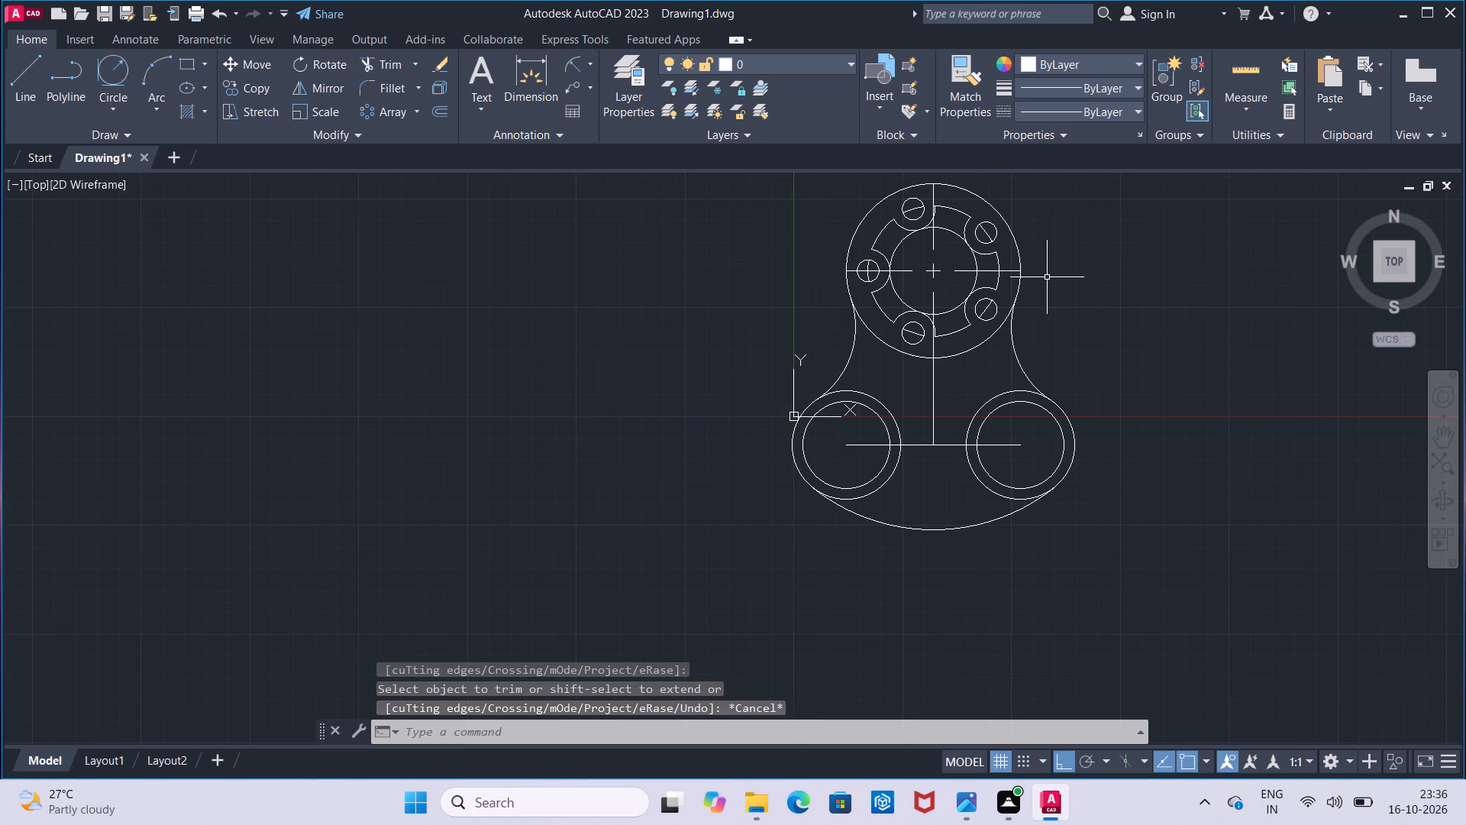
middle_click_drag(1047, 277, 1021, 327)
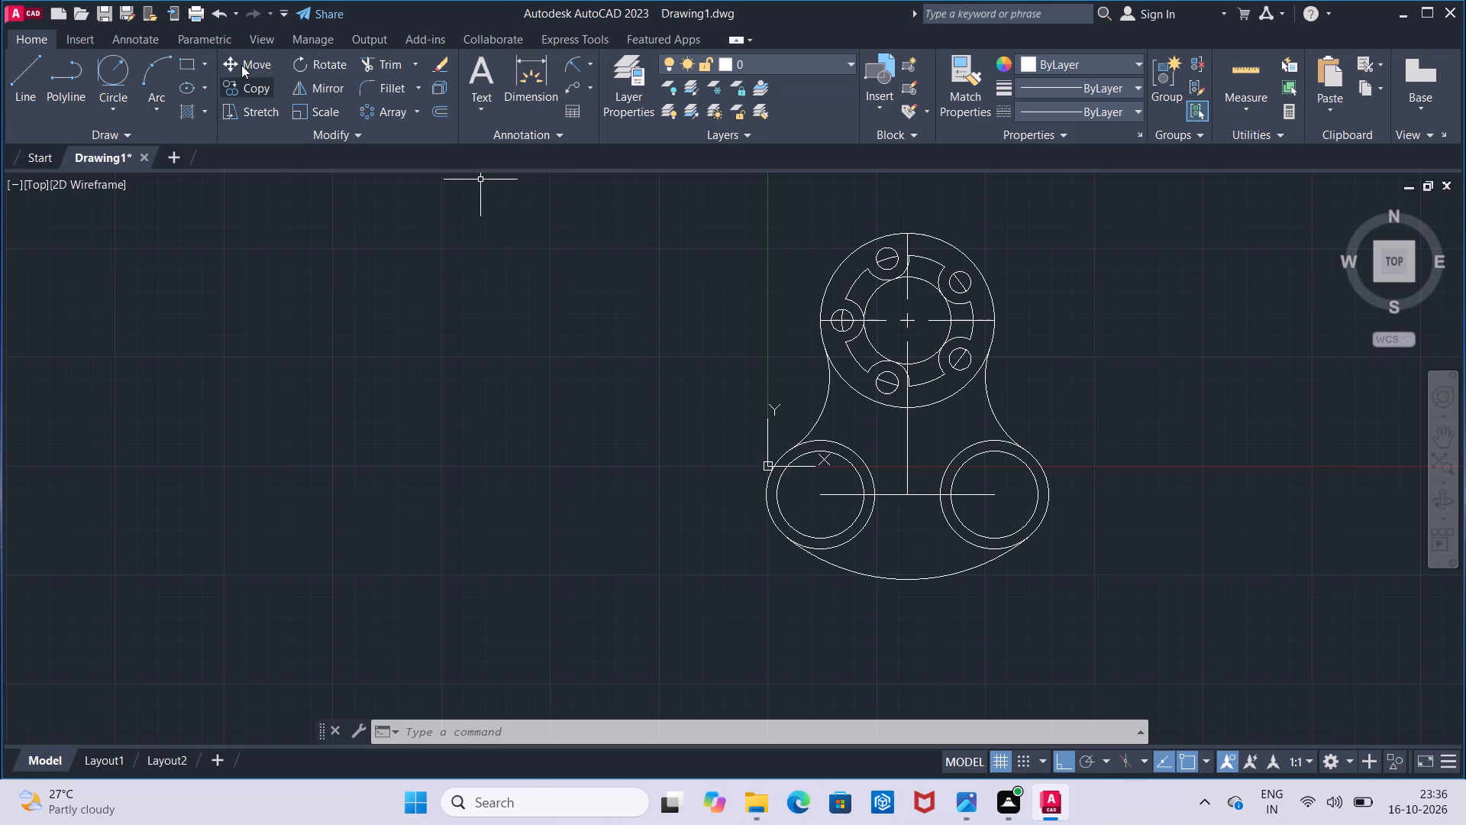
left_click(28, 75)
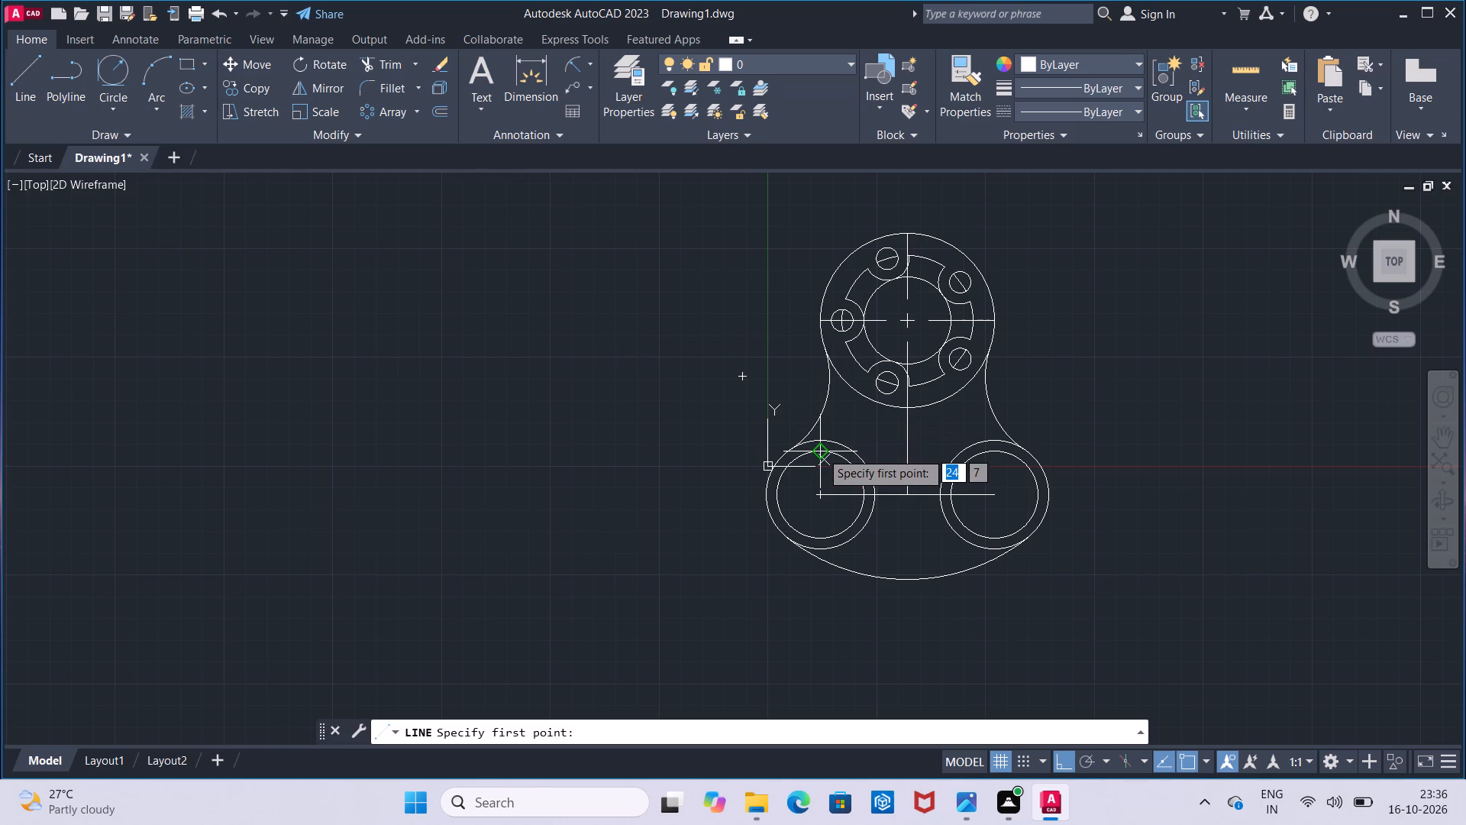
left_click(821, 454)
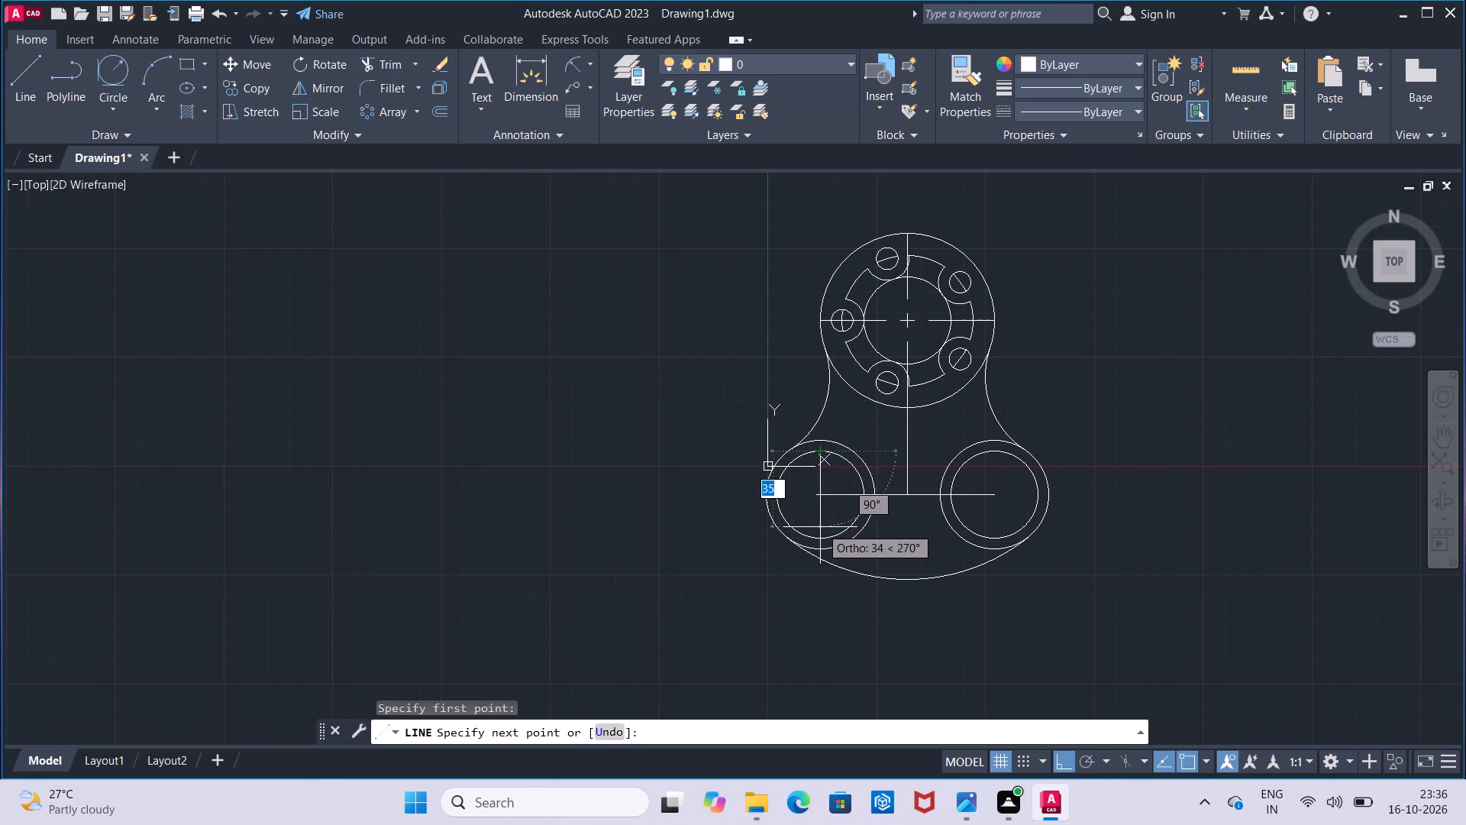
left_click(819, 531)
key("Escape")
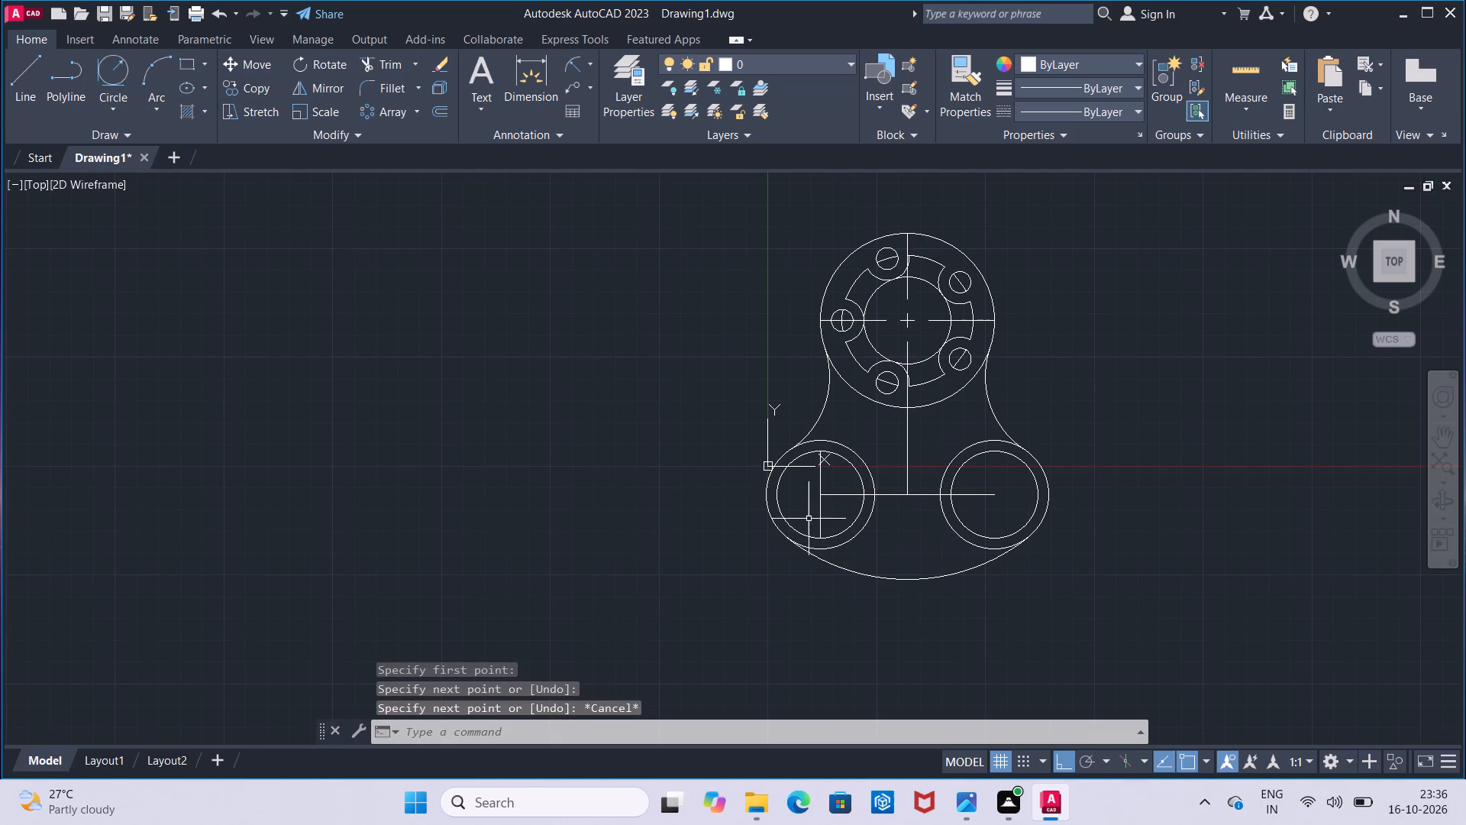
Draw a vertical line from the centre of the right 20 mm radius circle down to its lower edge.
left_click(24, 73)
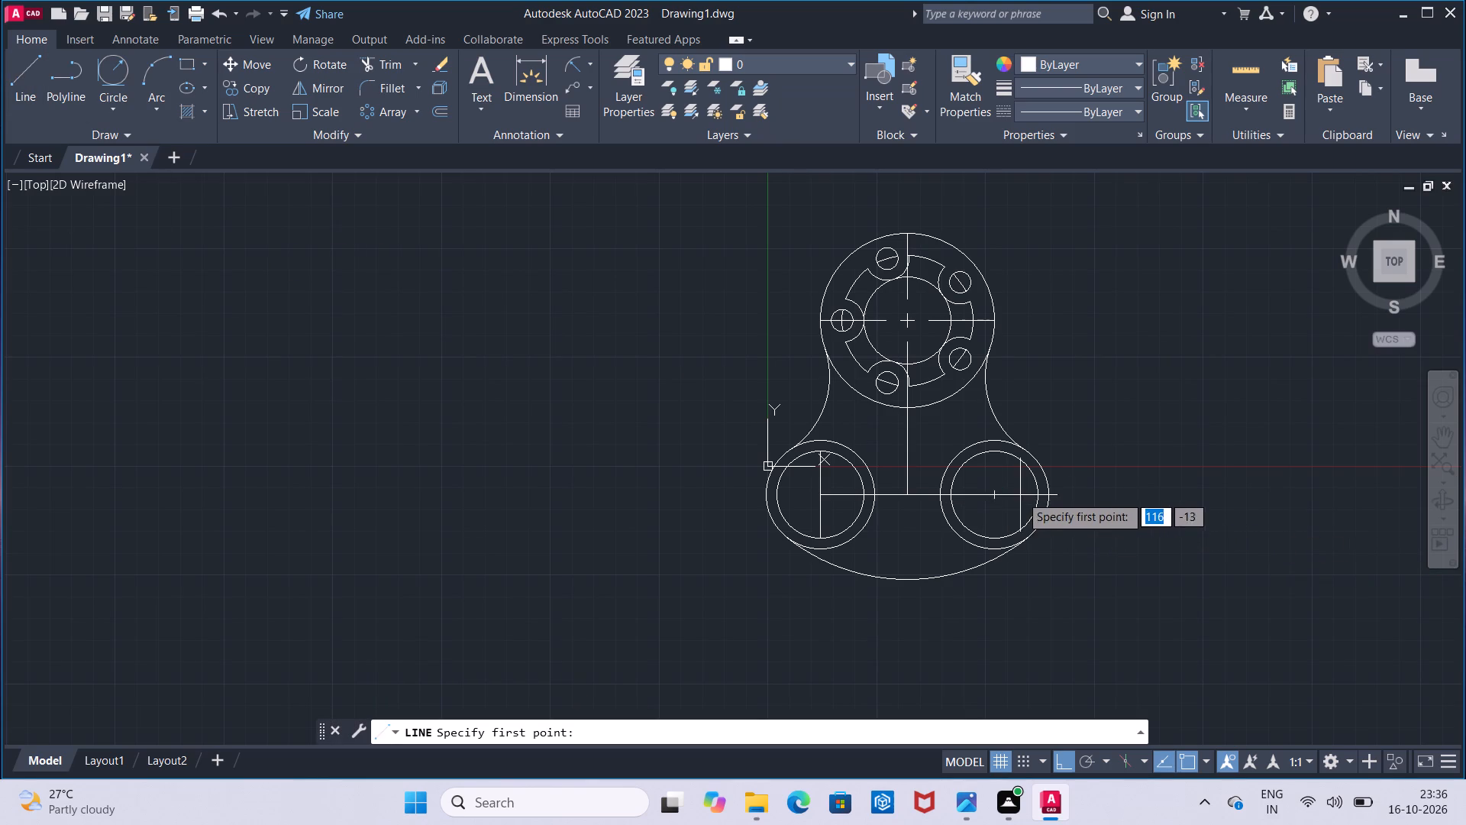
left_click(991, 497)
left_click(1003, 539)
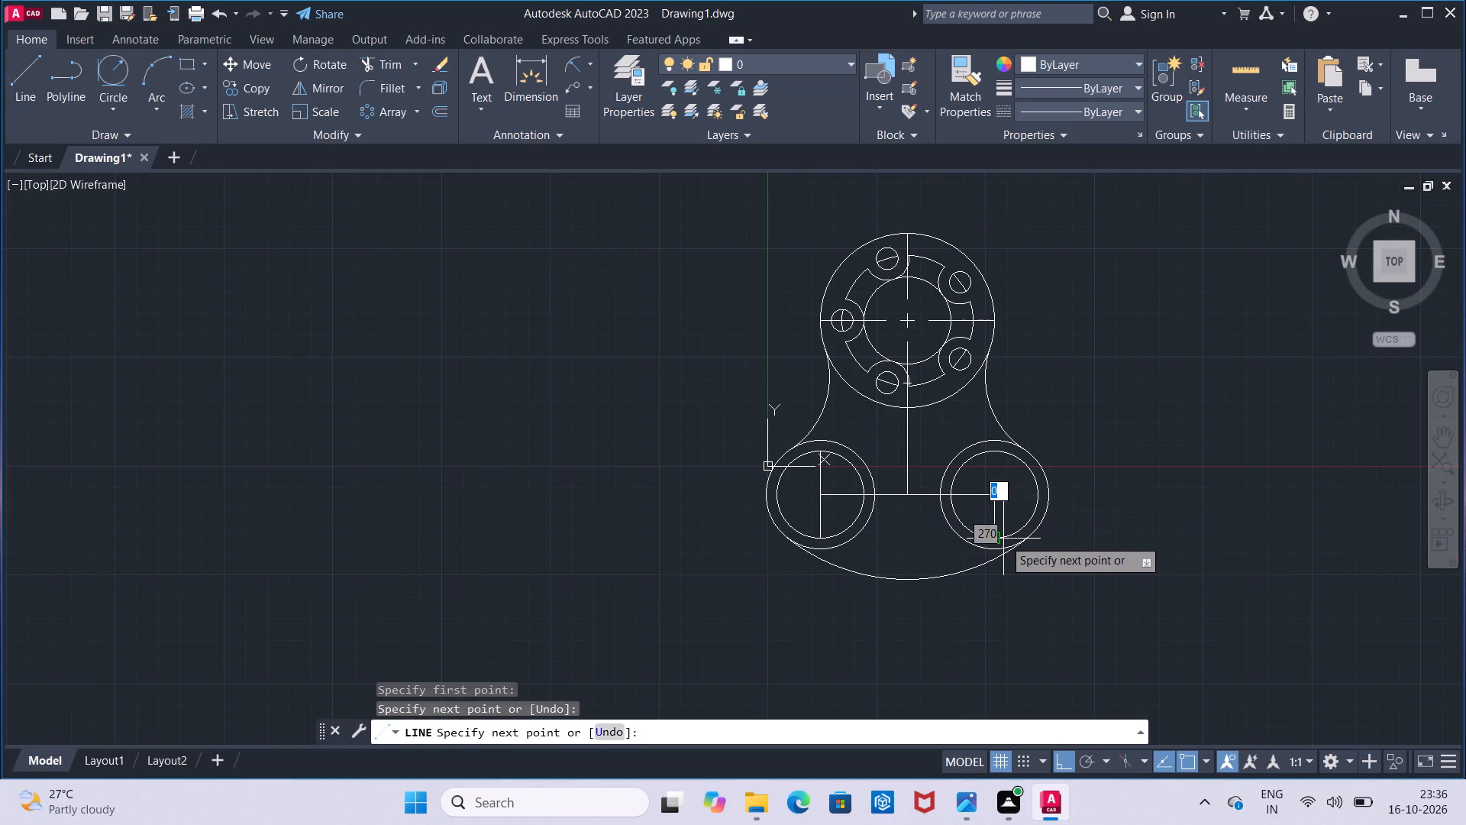
key("Escape")
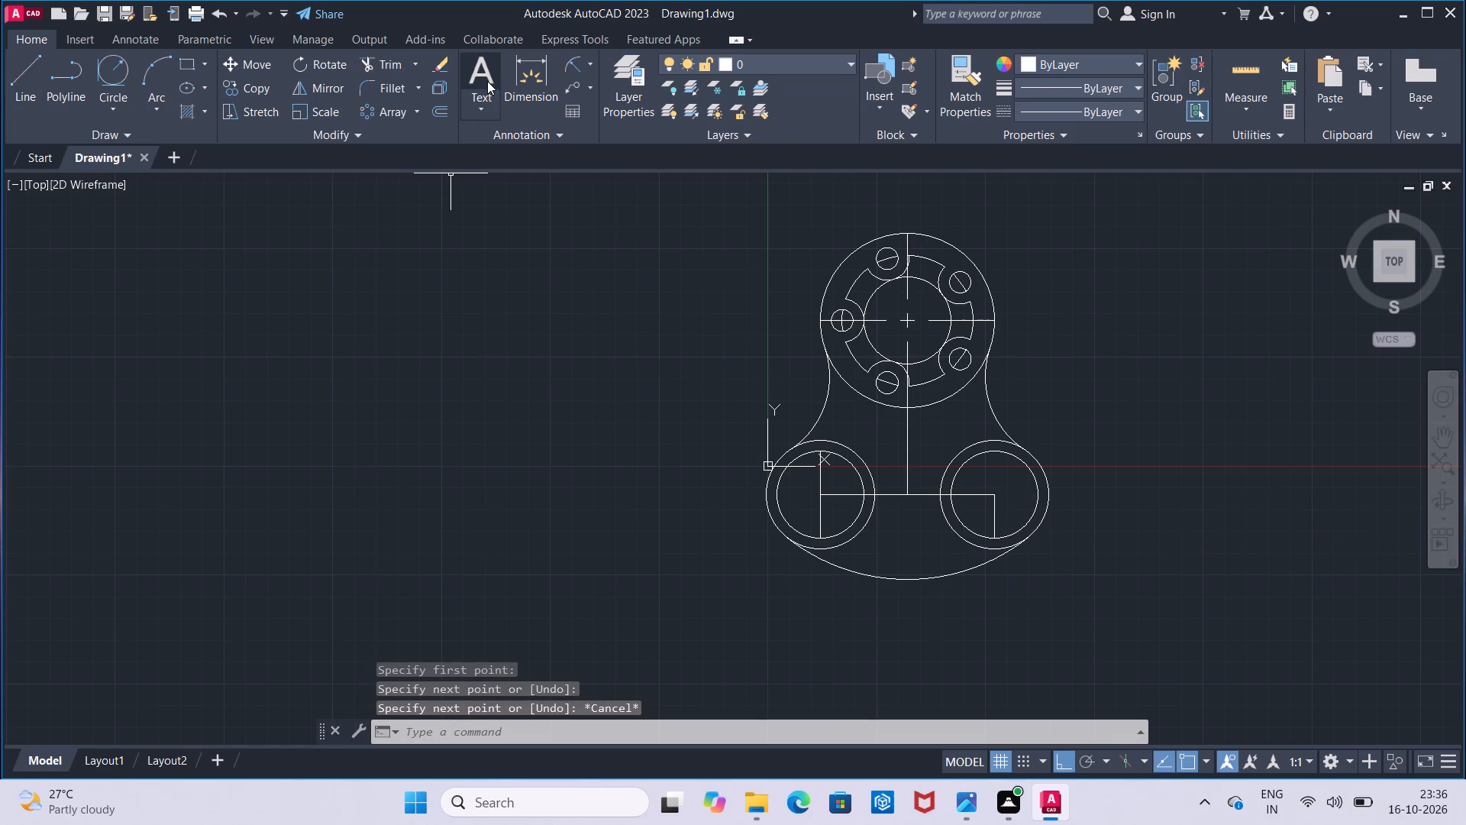
Extend the horizontal line to the outer sides of both 20 mm radius circles and the right vertical line up to its circle.
left_click(415, 67)
left_click(415, 116)
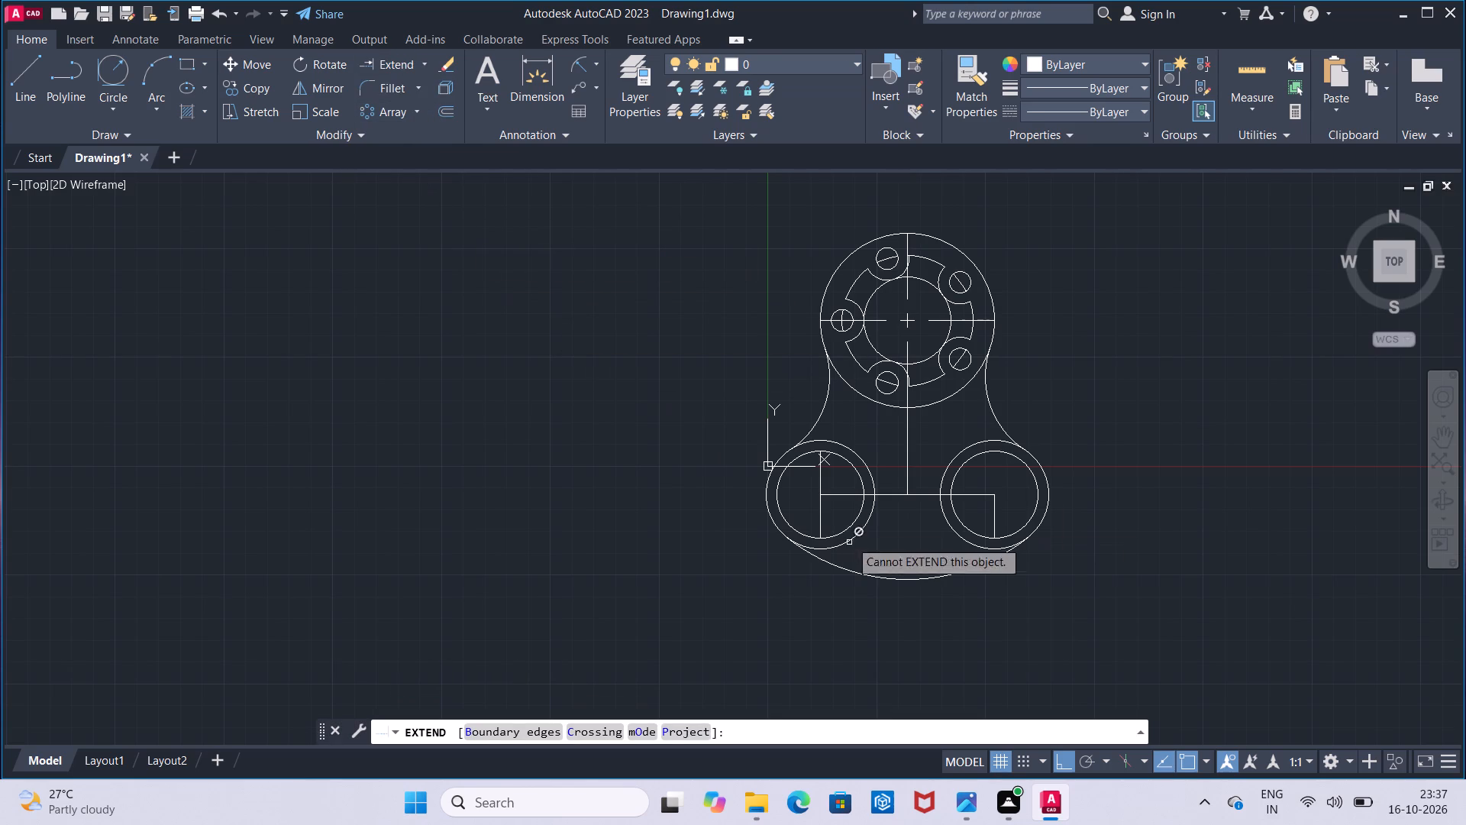
left_click(840, 493)
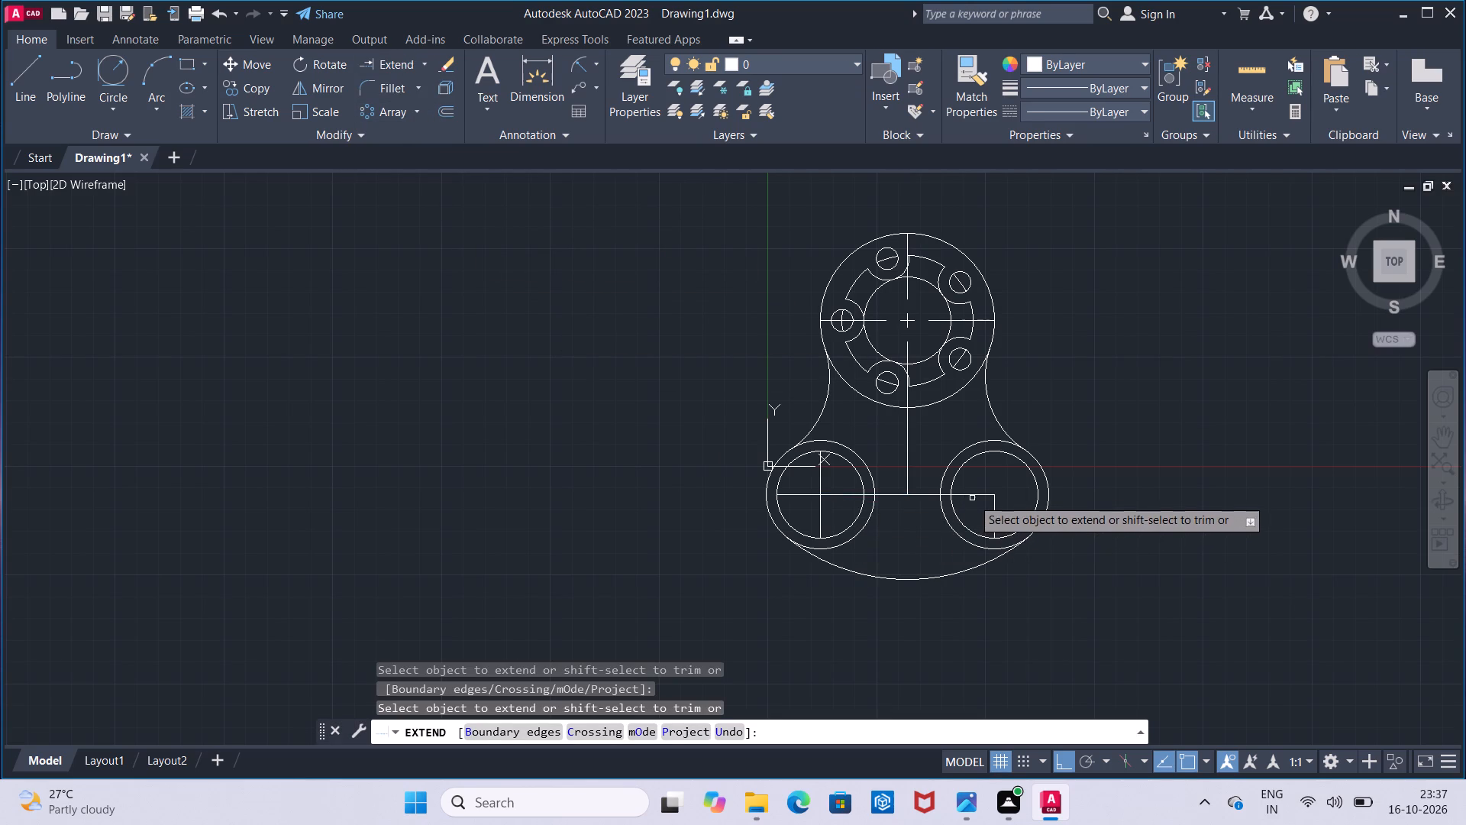
left_click(974, 496)
left_click(996, 501)
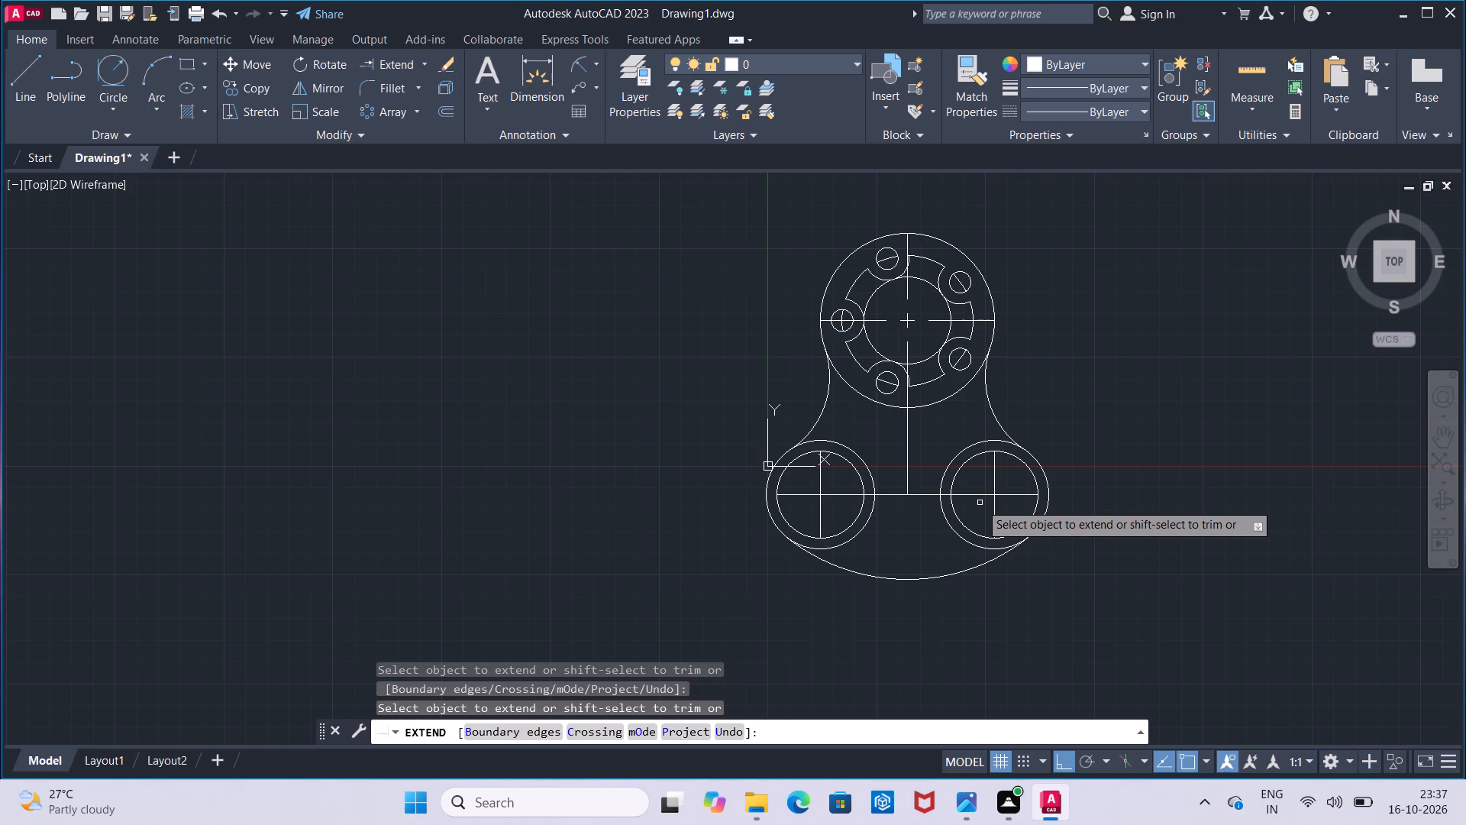
key("Escape")
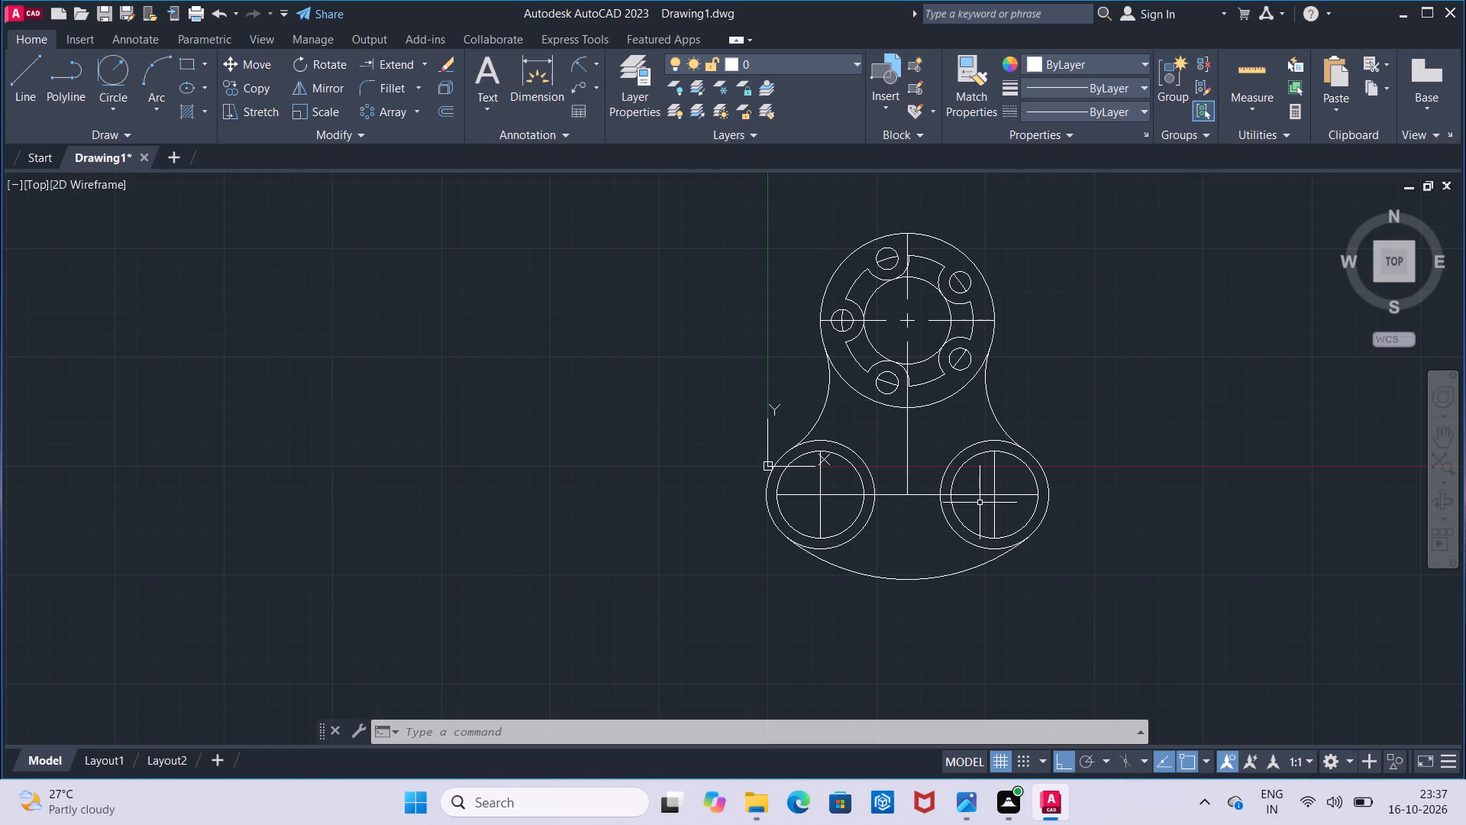
Select the whole drawing and apply Join to its objects.
middle_click_drag(928, 463, 908, 599)
scroll(908, 599, "up", 1)
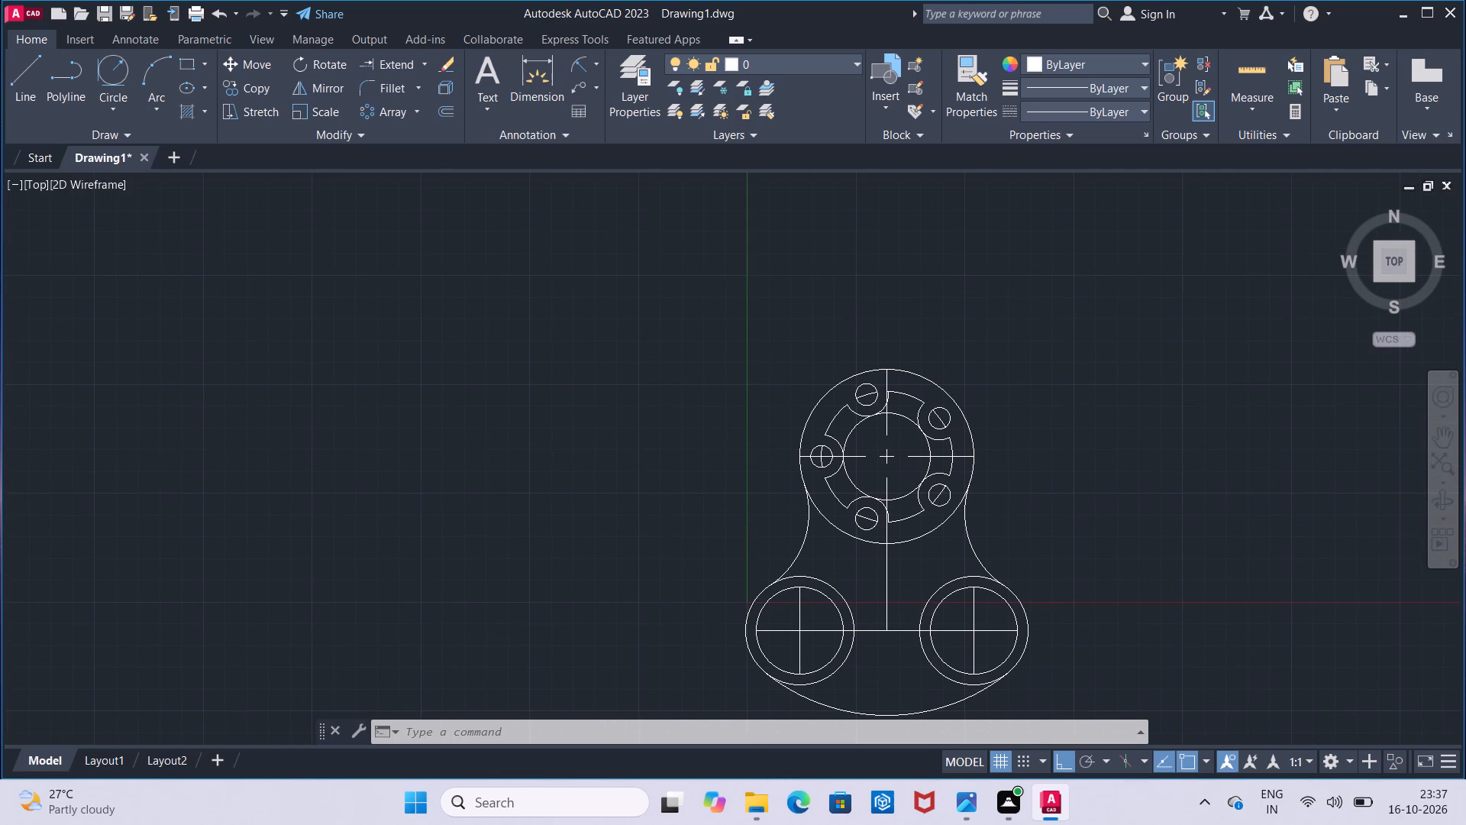
scroll(620, 231, "down", 1)
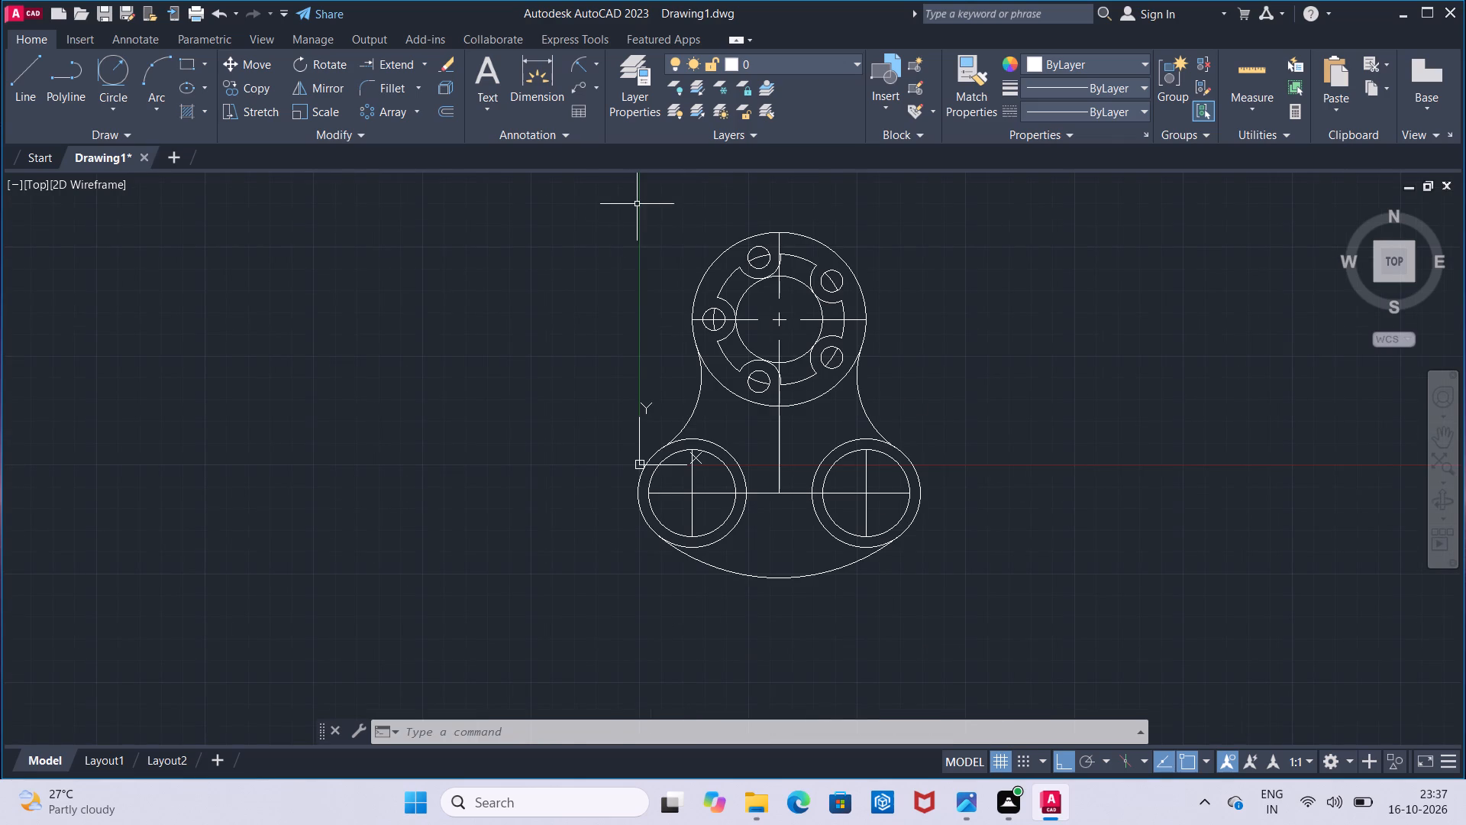
left_click(638, 203)
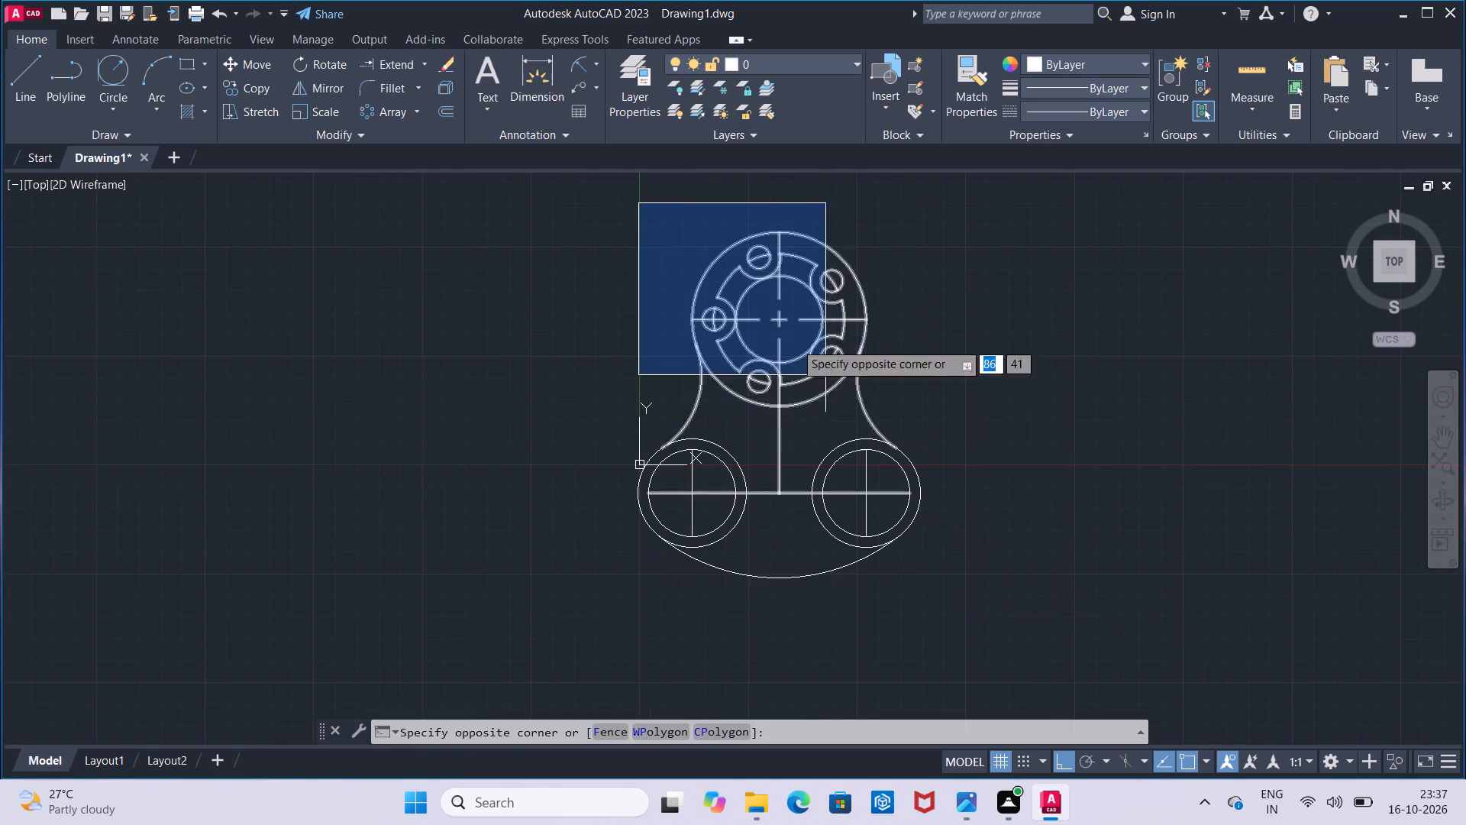
left_click(664, 239)
left_click(597, 183)
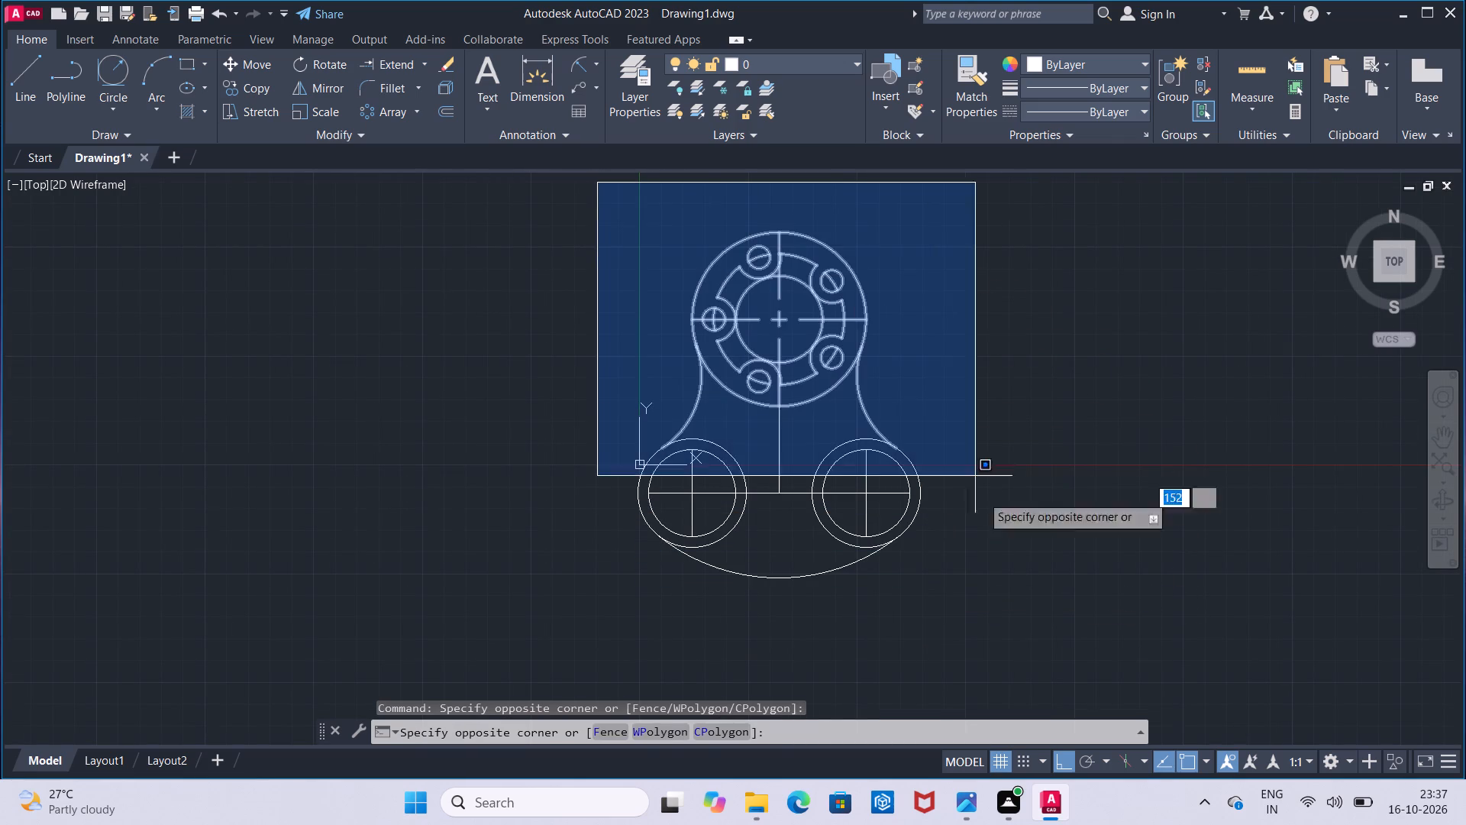
left_click(1025, 620)
type("joi")
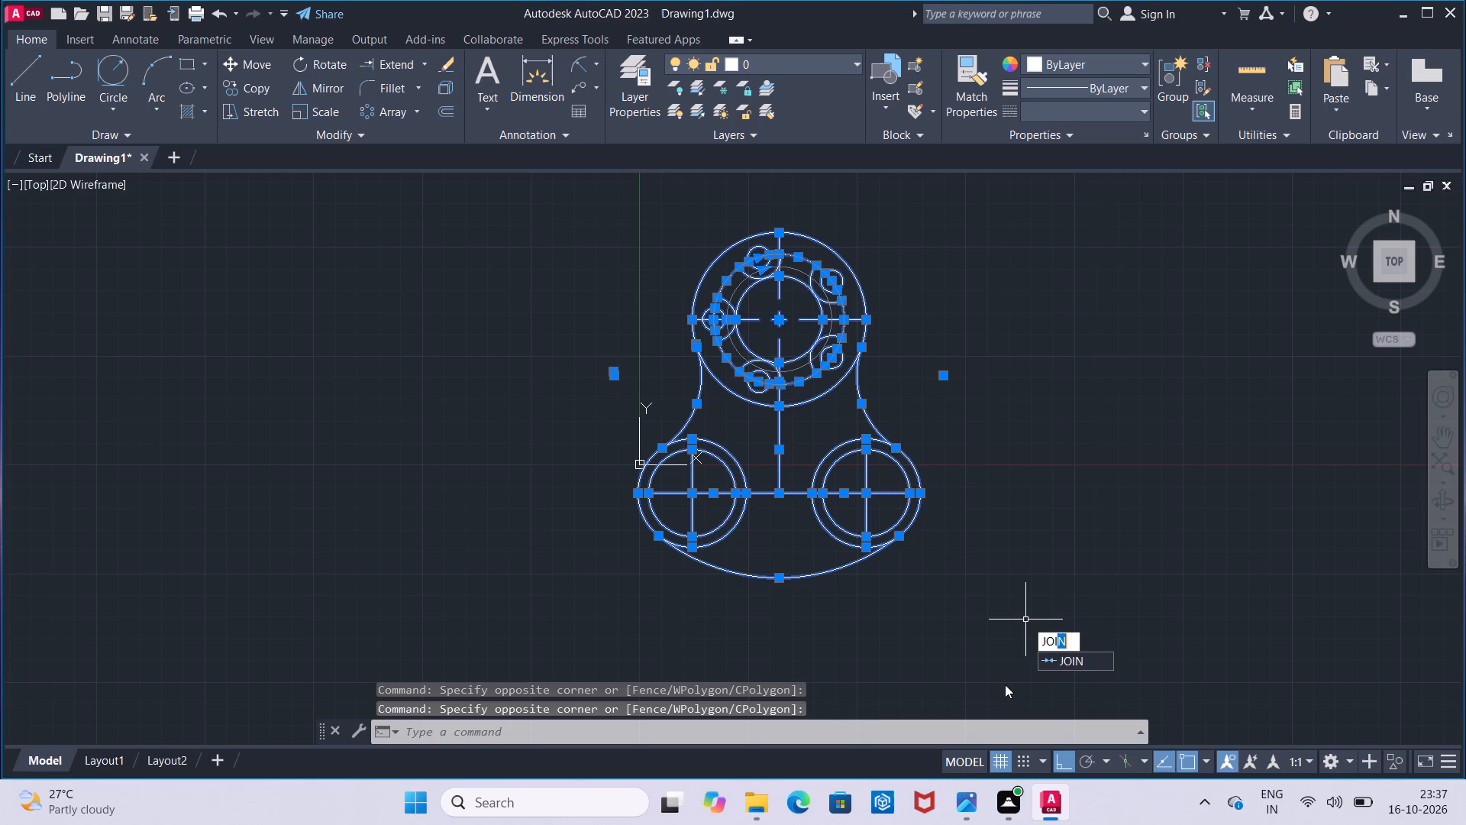
left_click(1069, 663)
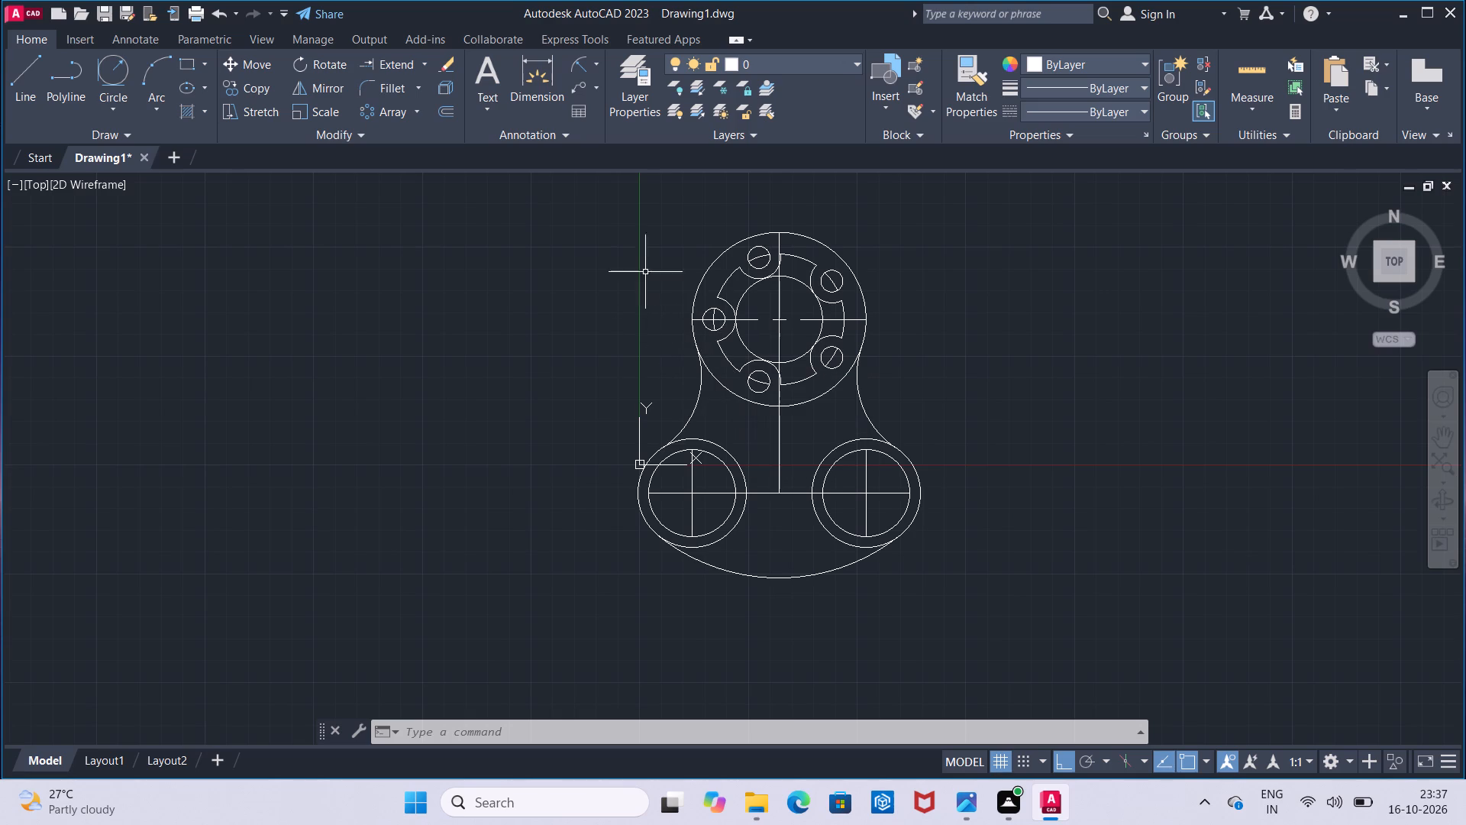
Add a radius dimension to the upper flange's outer circle, placed outside its upper-right edge.
left_click(587, 73)
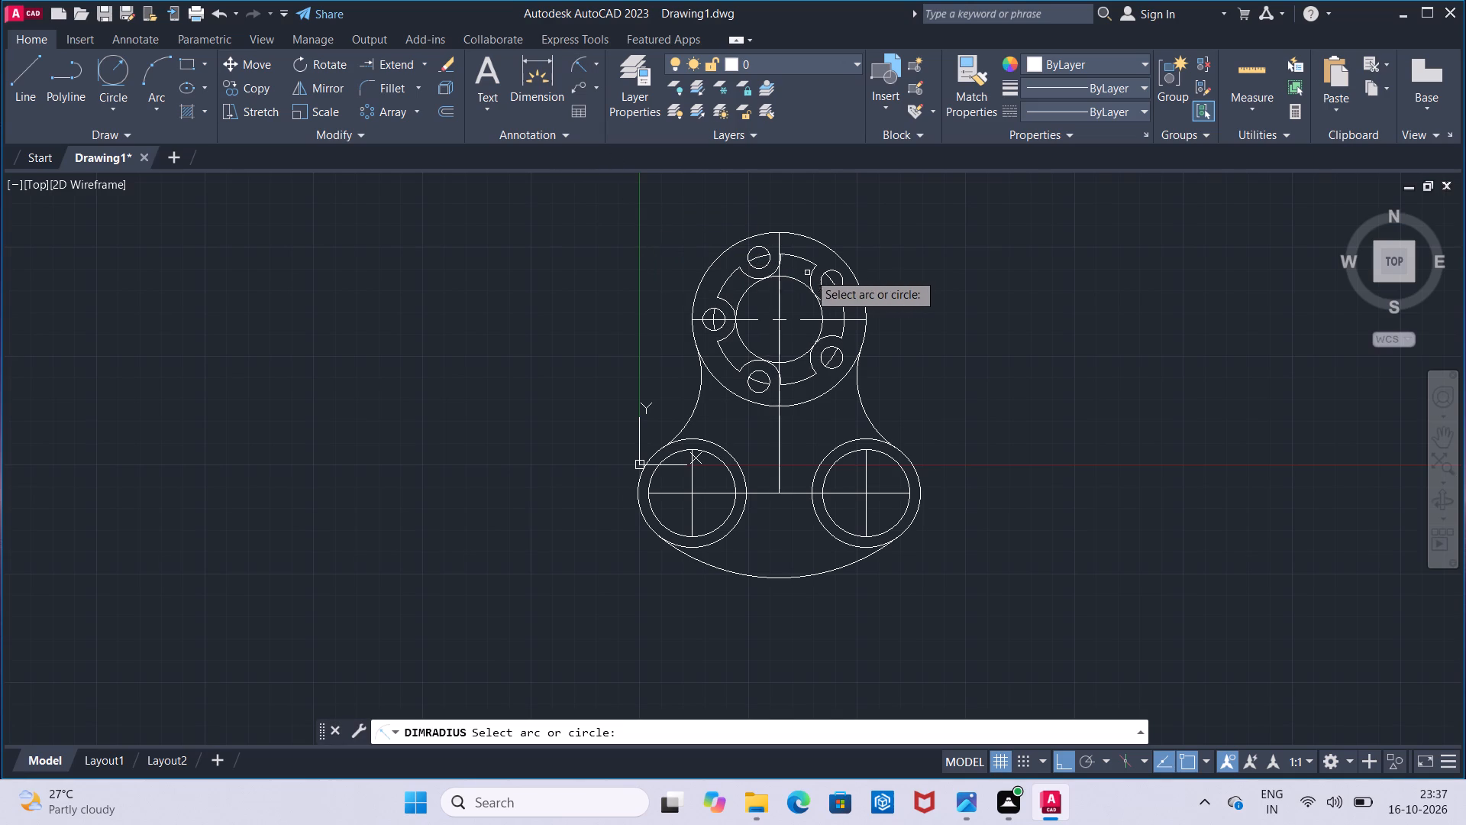
left_click(853, 270)
left_click(904, 266)
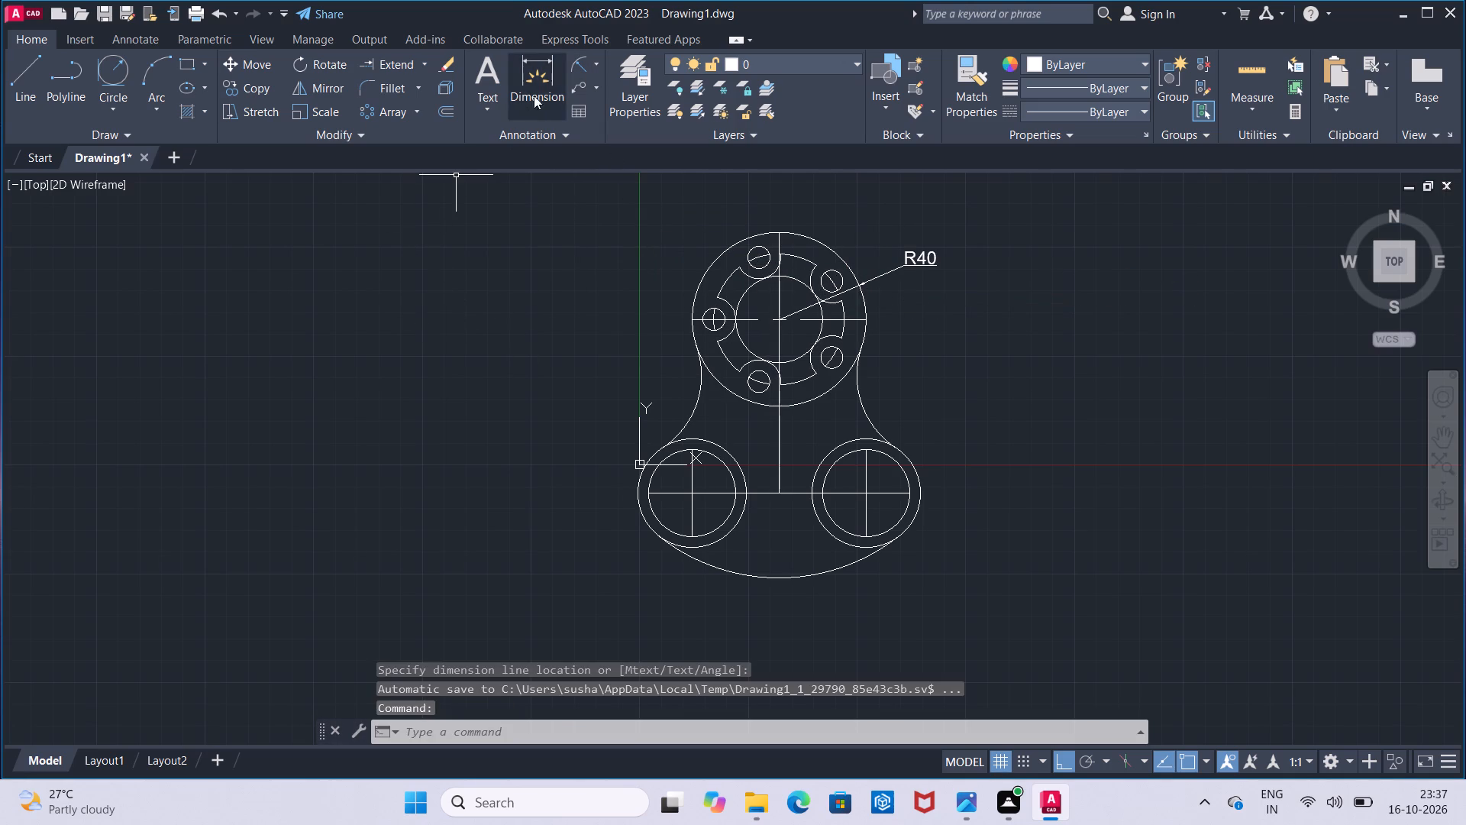
Add radius dimensions to the flange's upper-left small hole and the recess arc around it, placed outside the flange.
left_click(582, 69)
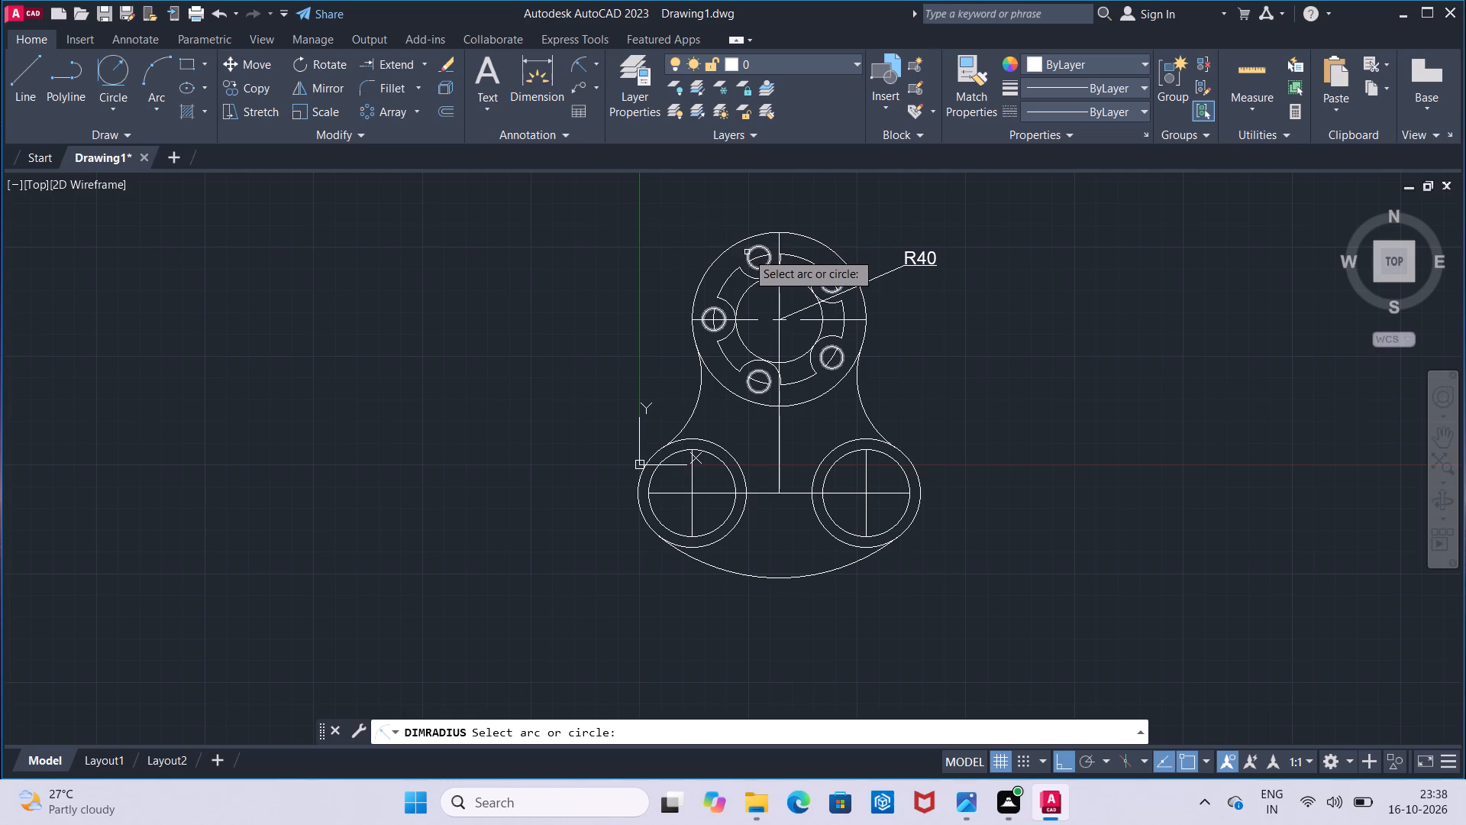
left_click(747, 252)
left_click(709, 245)
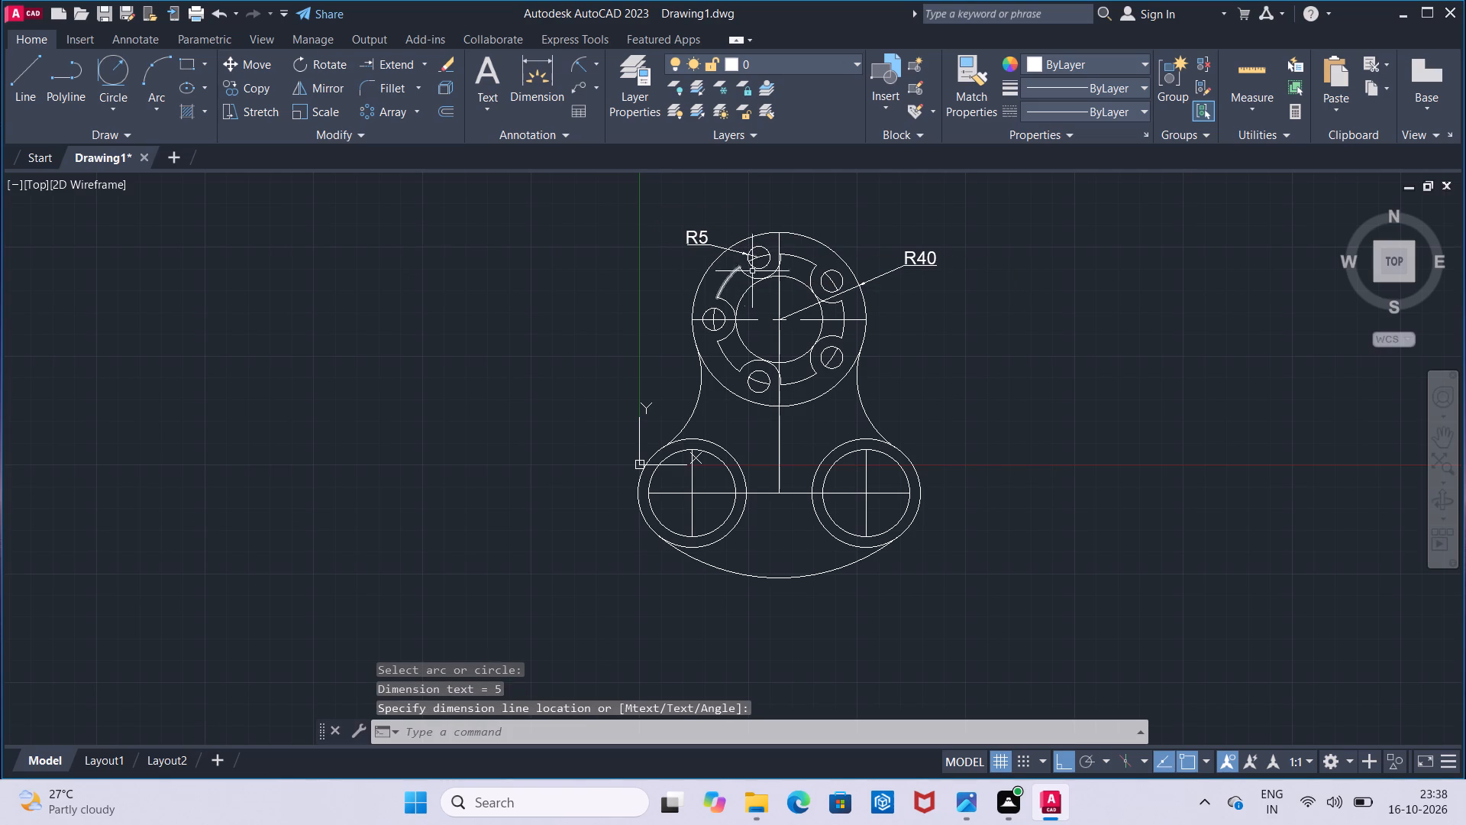
left_click(584, 60)
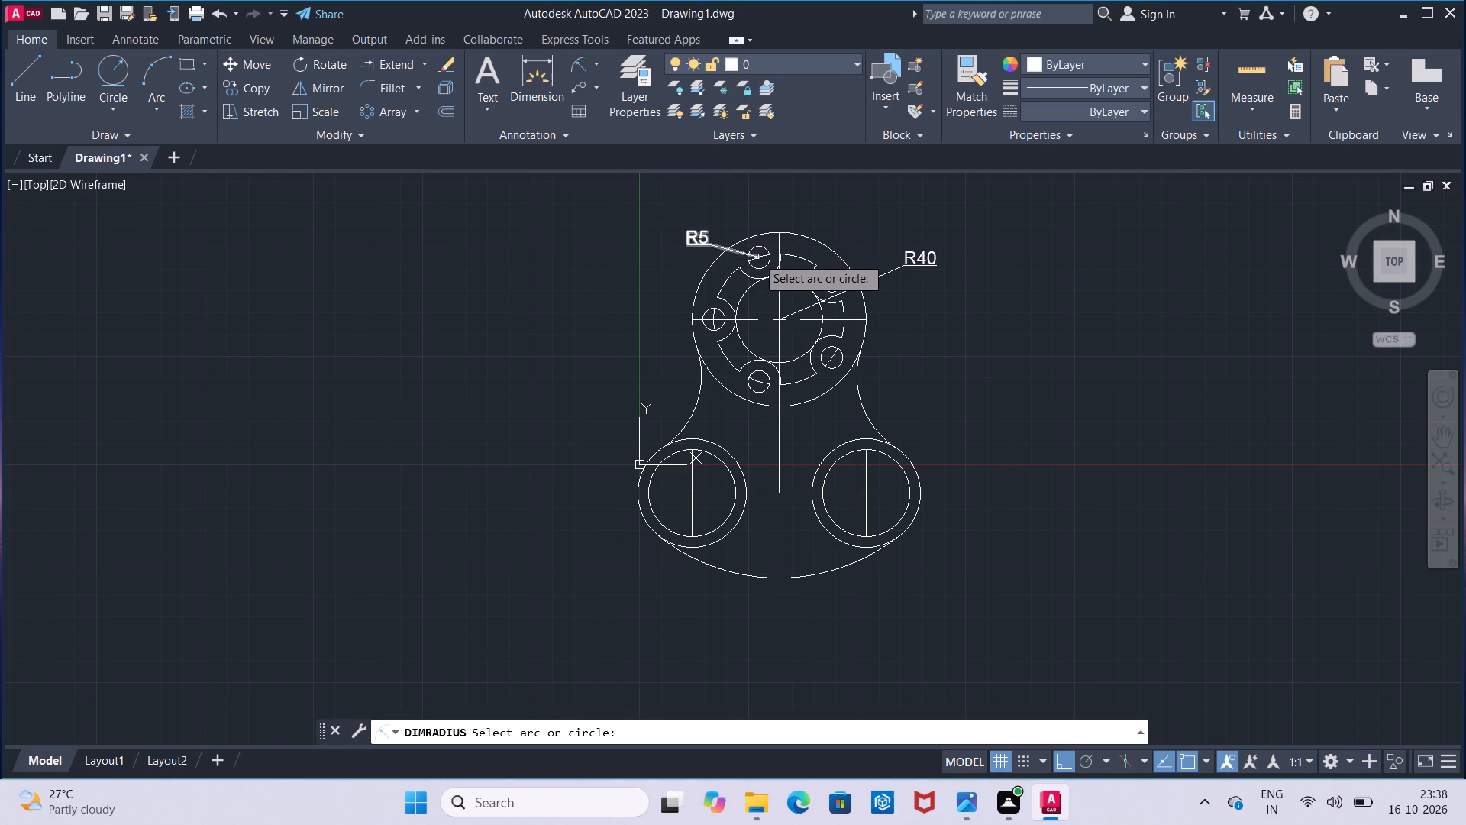
left_click(770, 274)
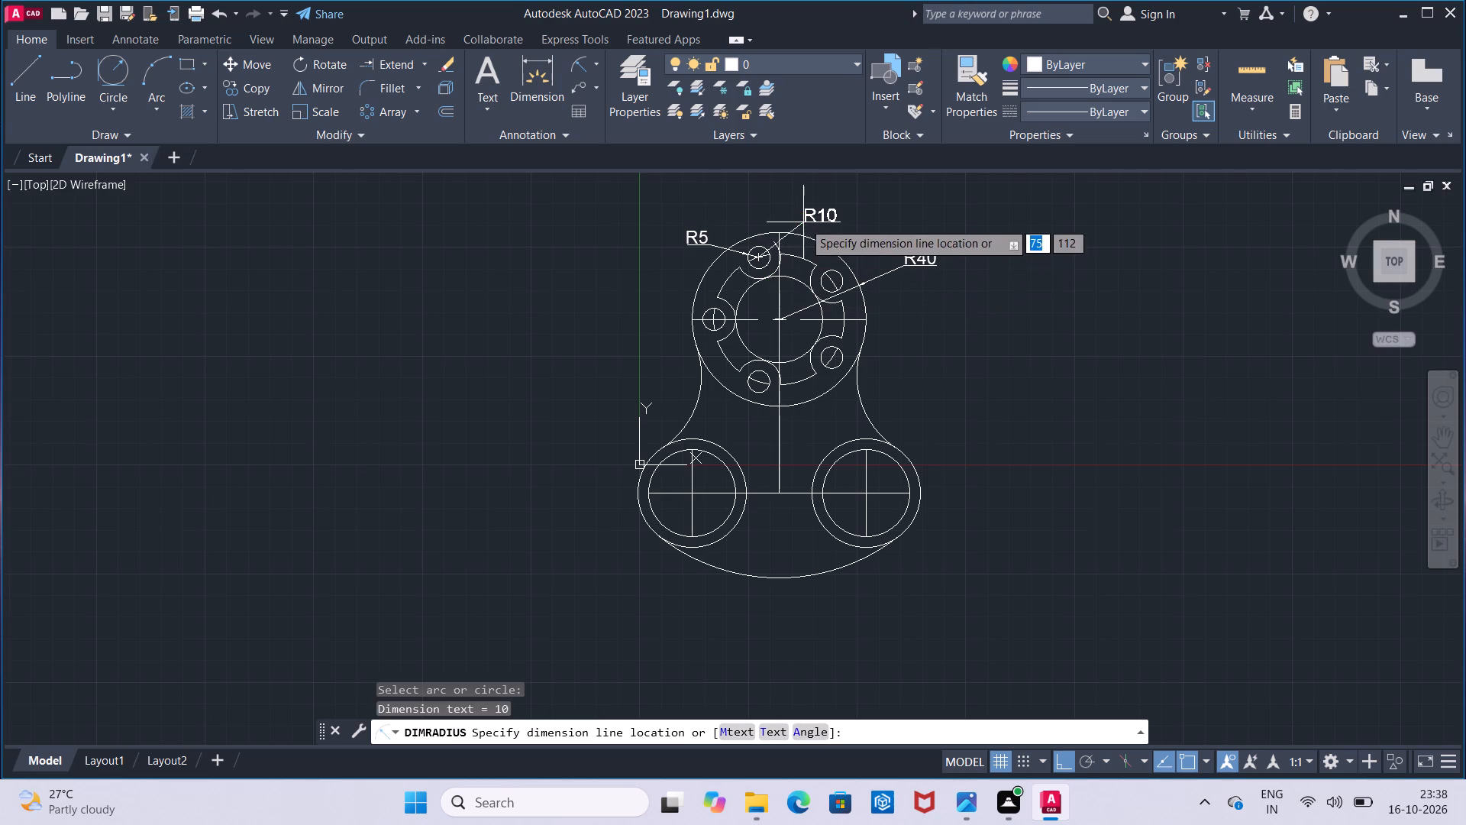
left_click(807, 216)
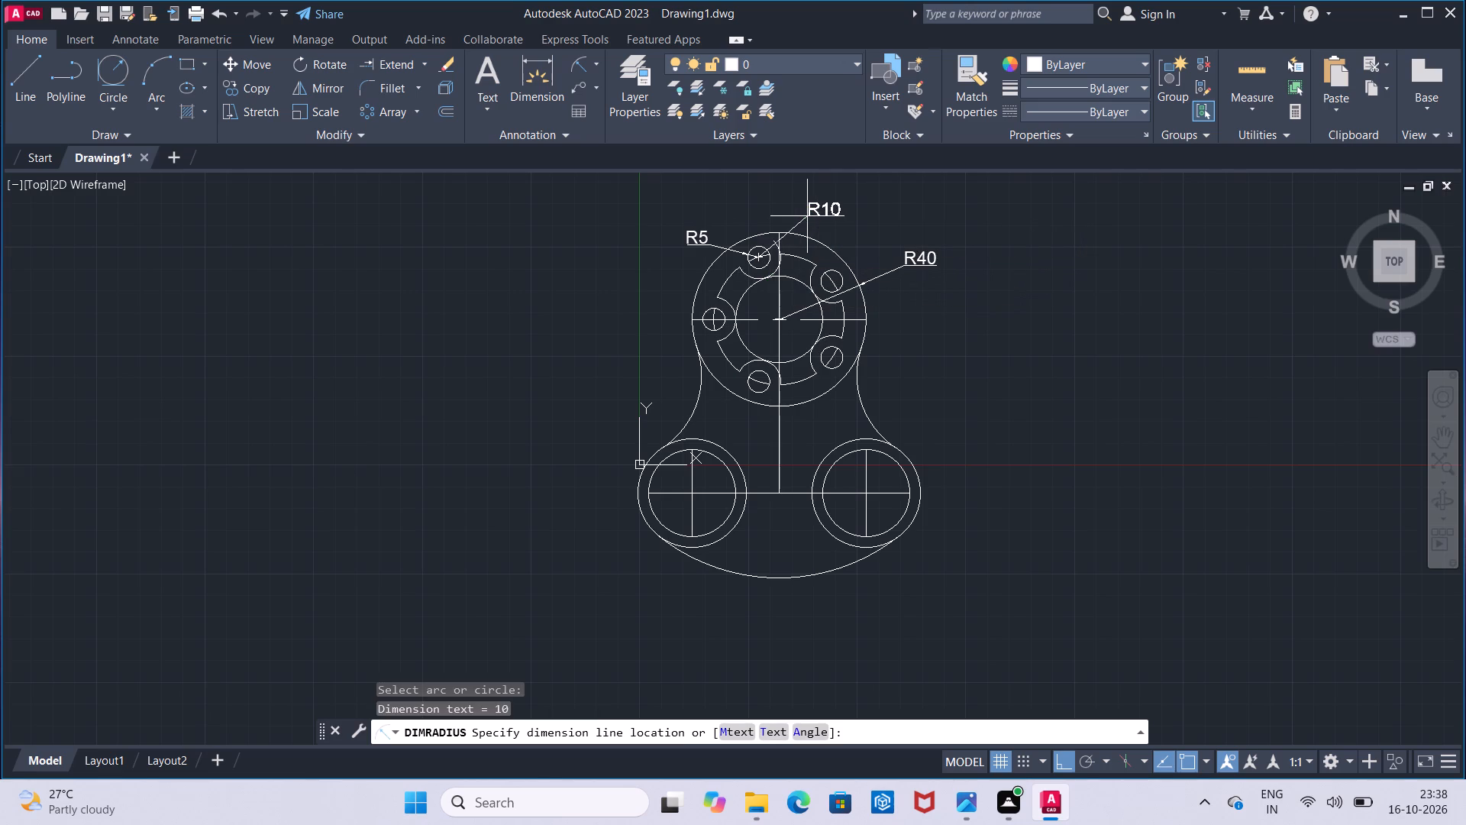
Add radius dimensions to the left tangent arc, placed outside the part, and to the bottom tangent arc, placed inside it.
left_click(588, 72)
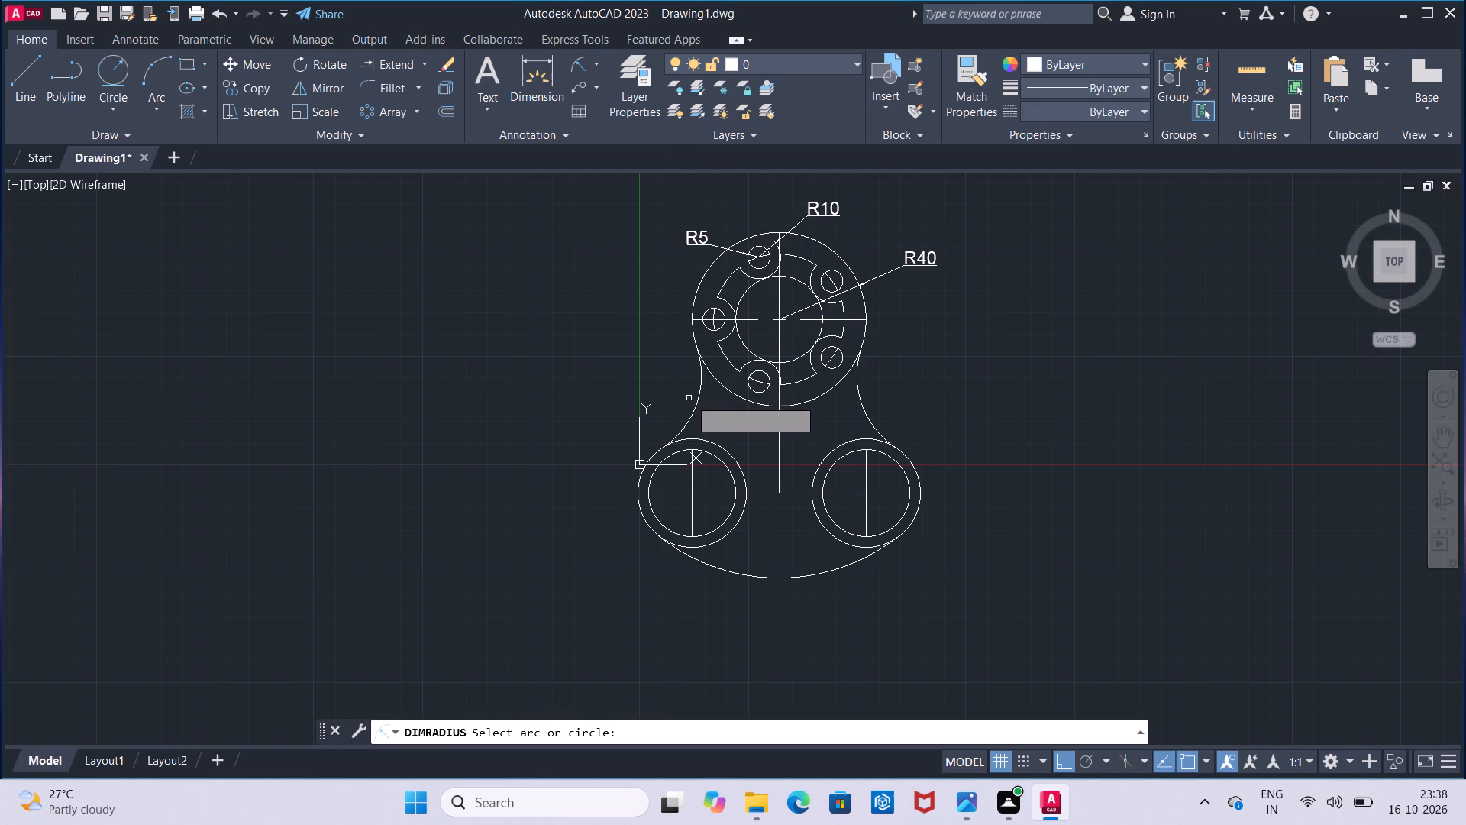
left_click(697, 406)
left_click(658, 390)
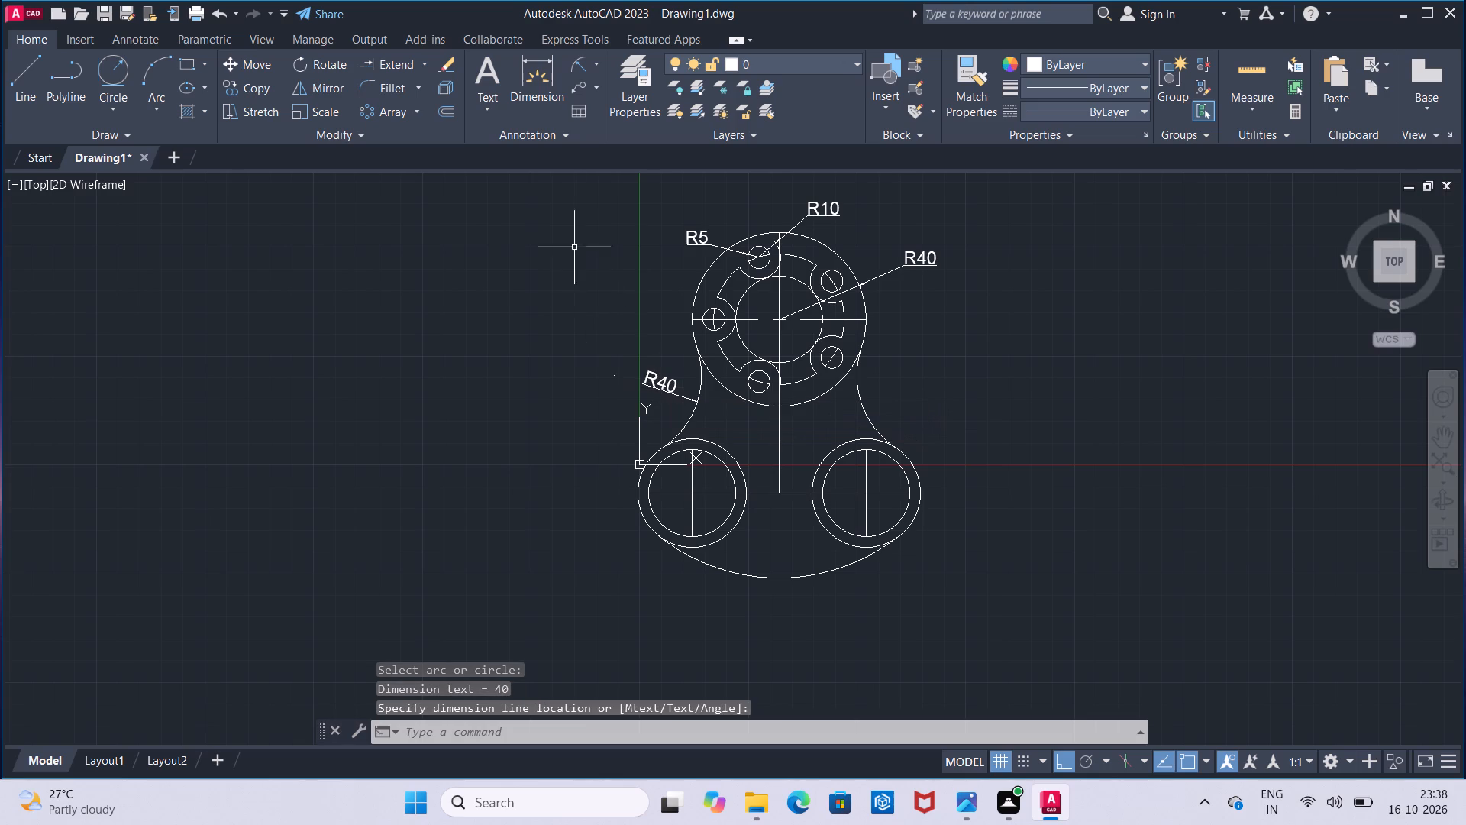
left_click(589, 72)
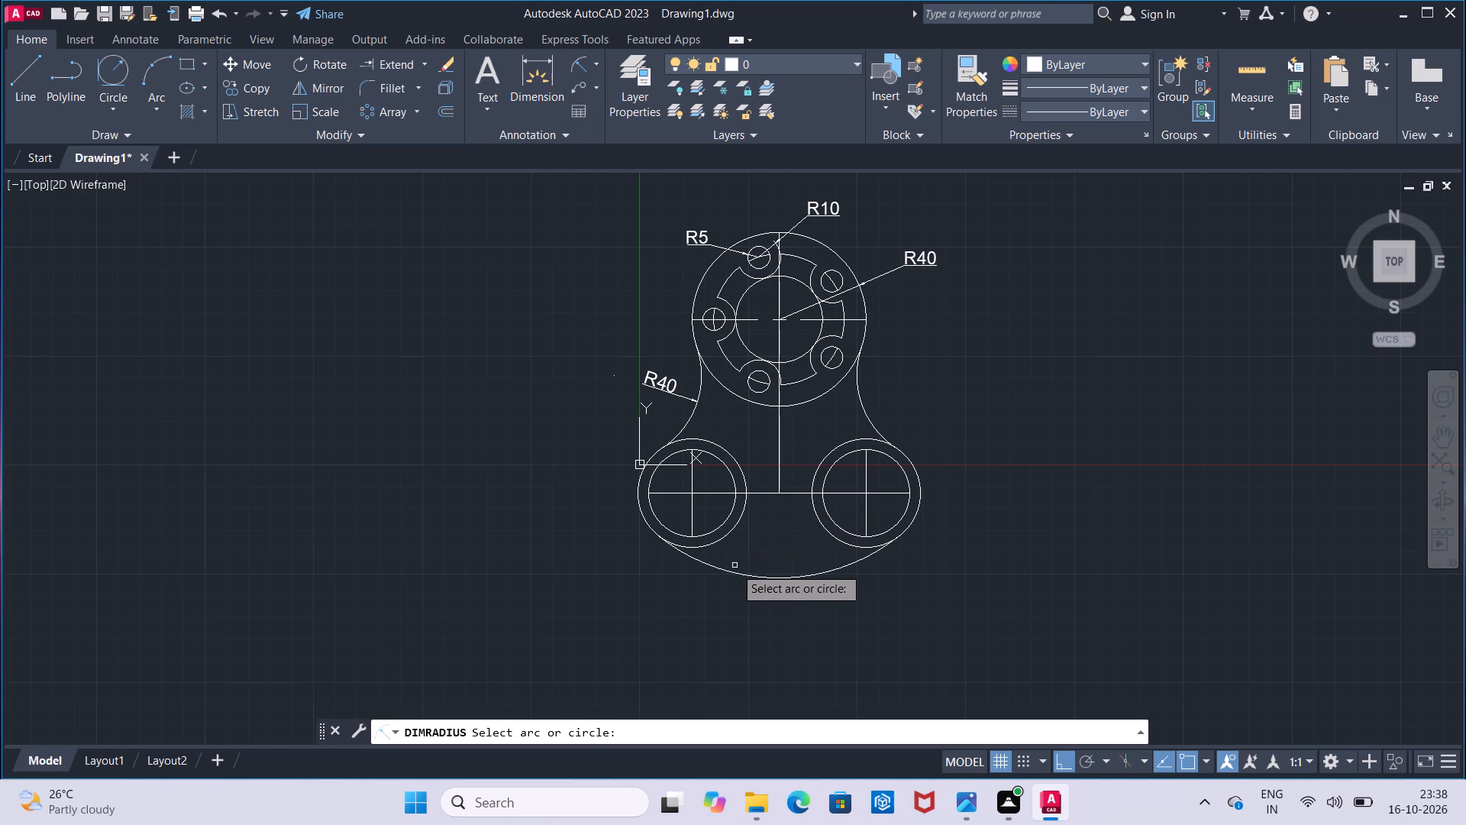
left_click(740, 573)
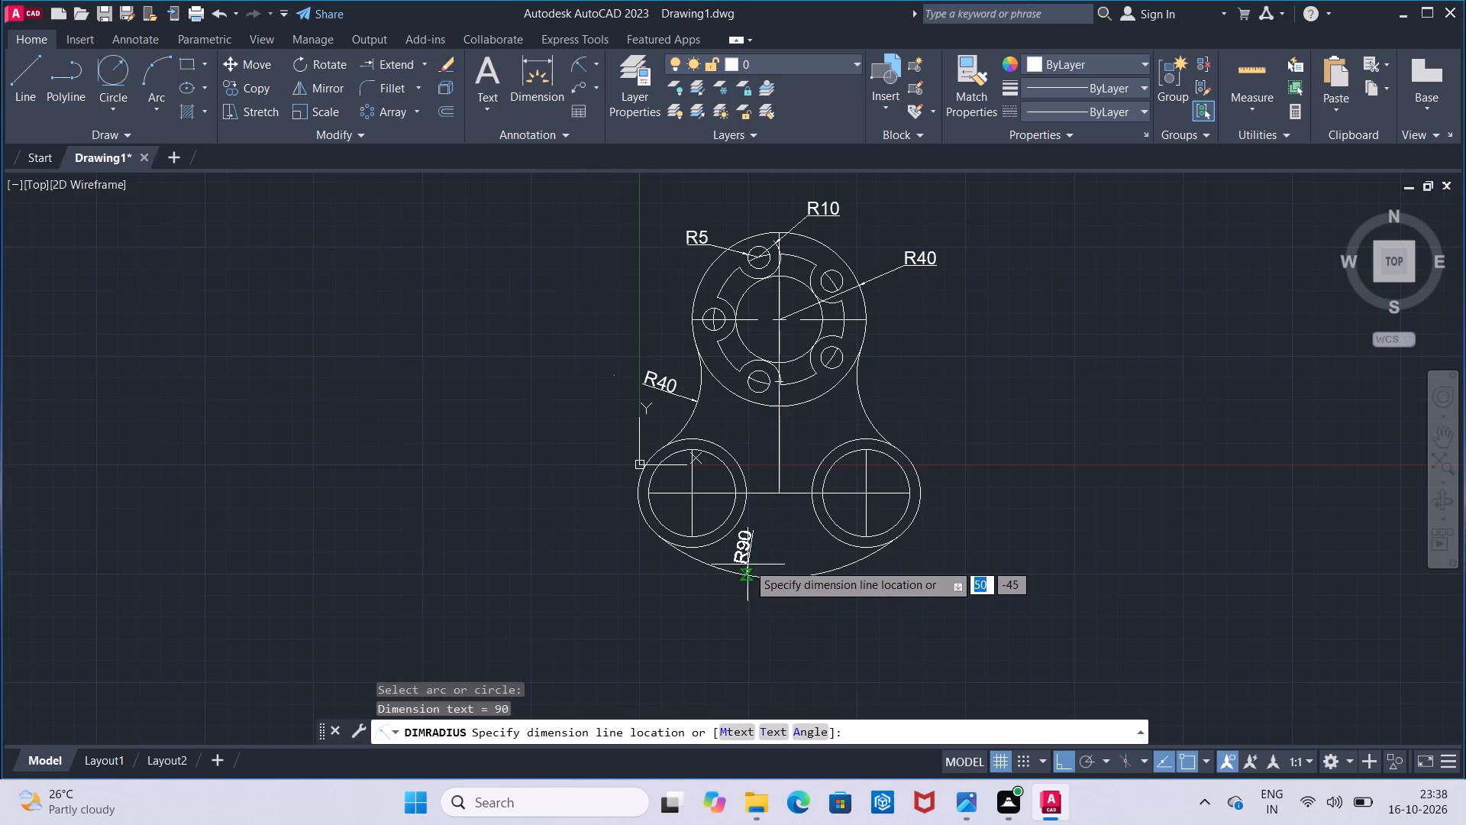
left_click(753, 554)
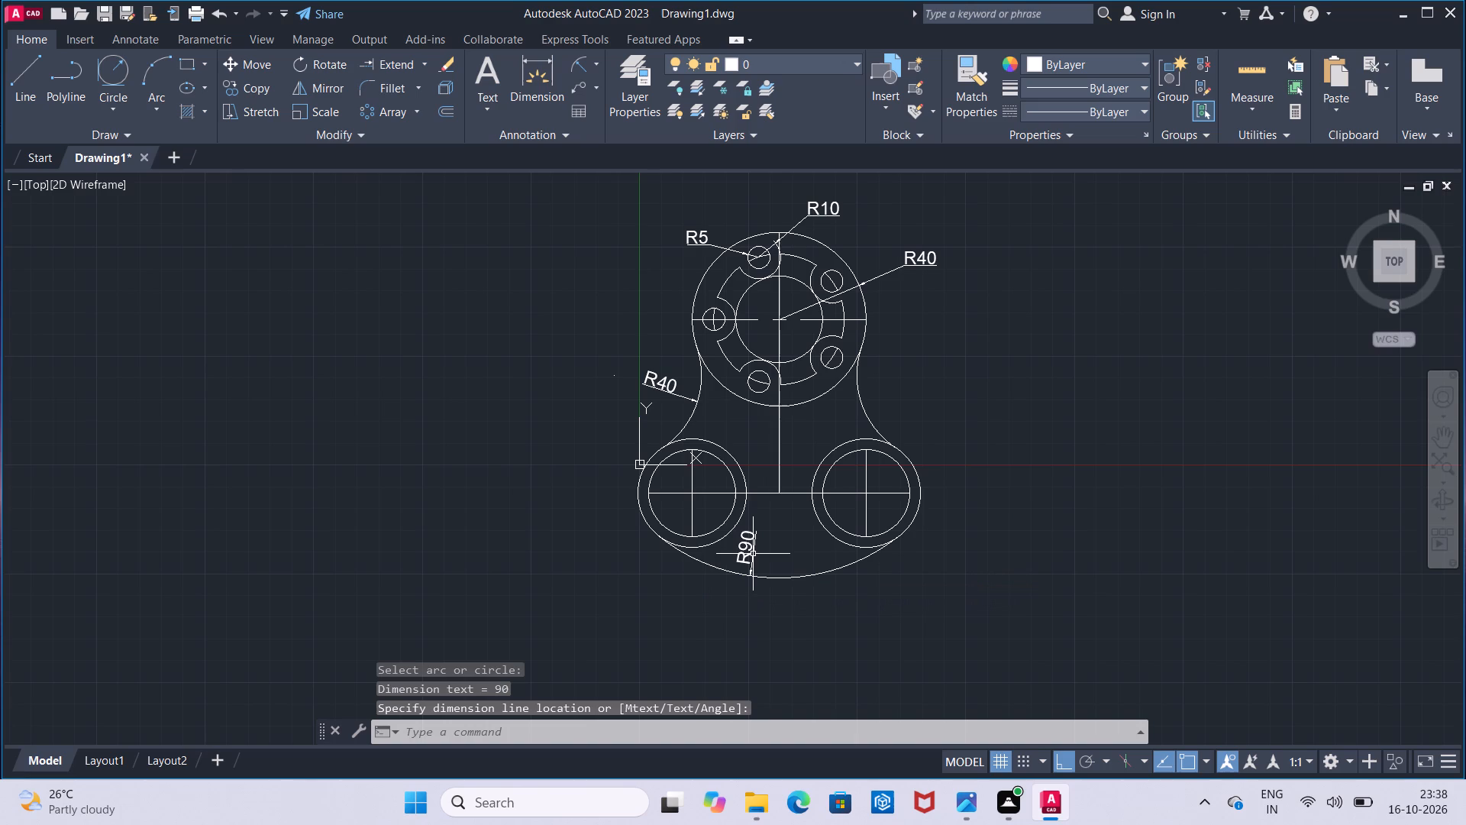
Add radius dimensions to the lower right ring's outer circle and the lower left ring's inner circle, both placed outside the part.
left_click(583, 62)
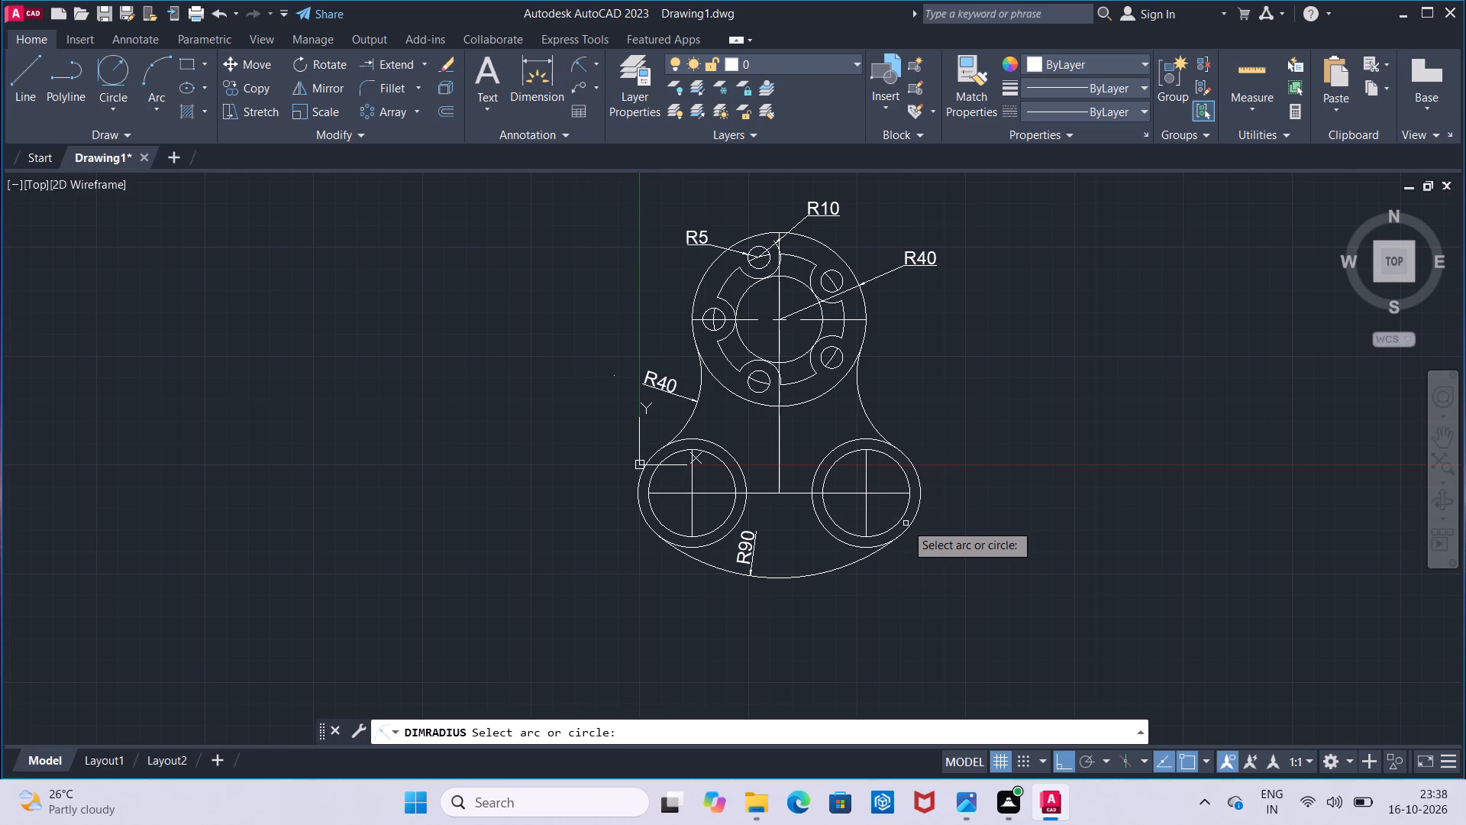
left_click(910, 526)
left_click(936, 555)
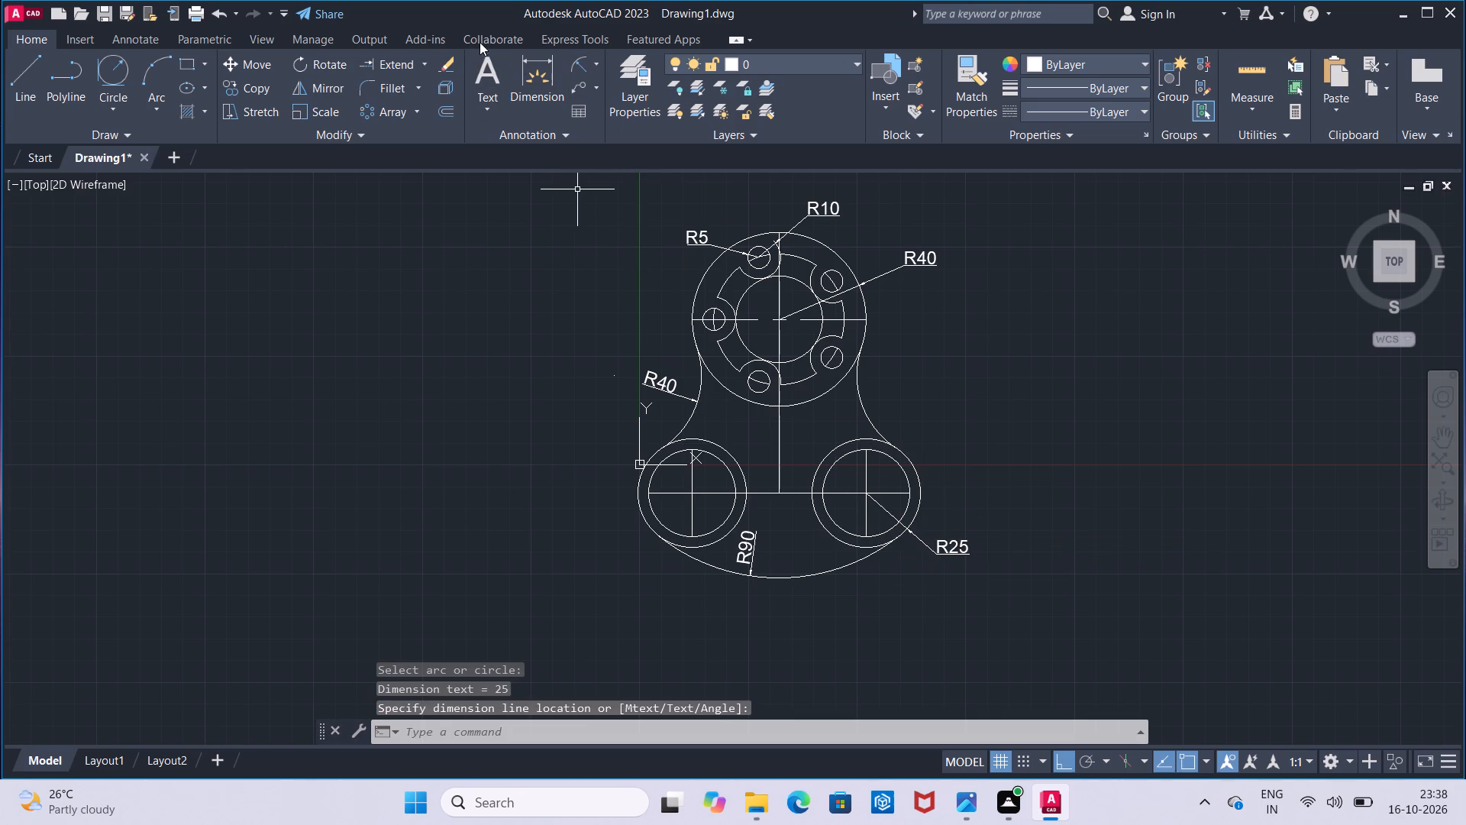
left_click(573, 71)
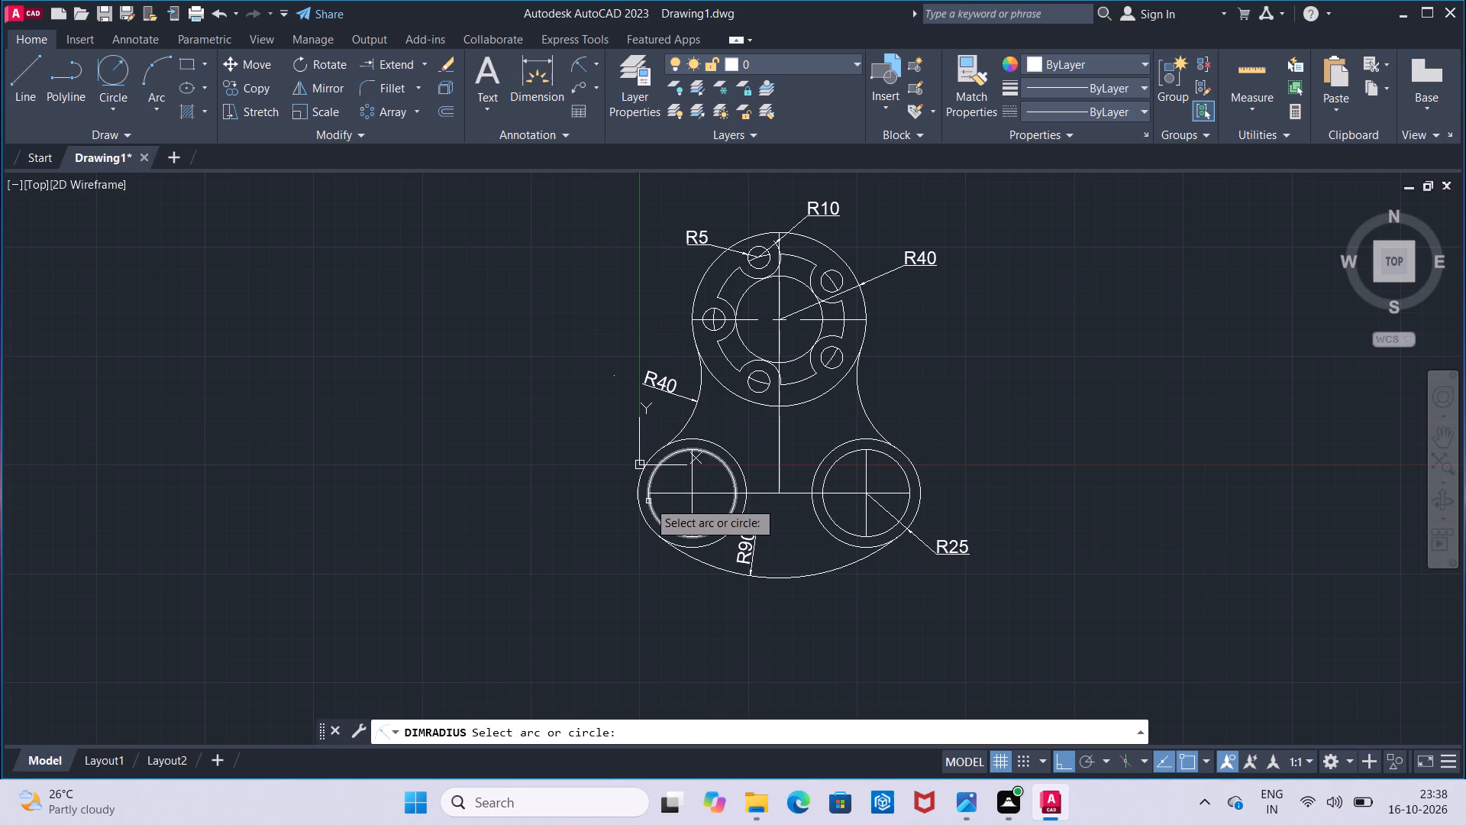
left_click(648, 501)
left_click(630, 528)
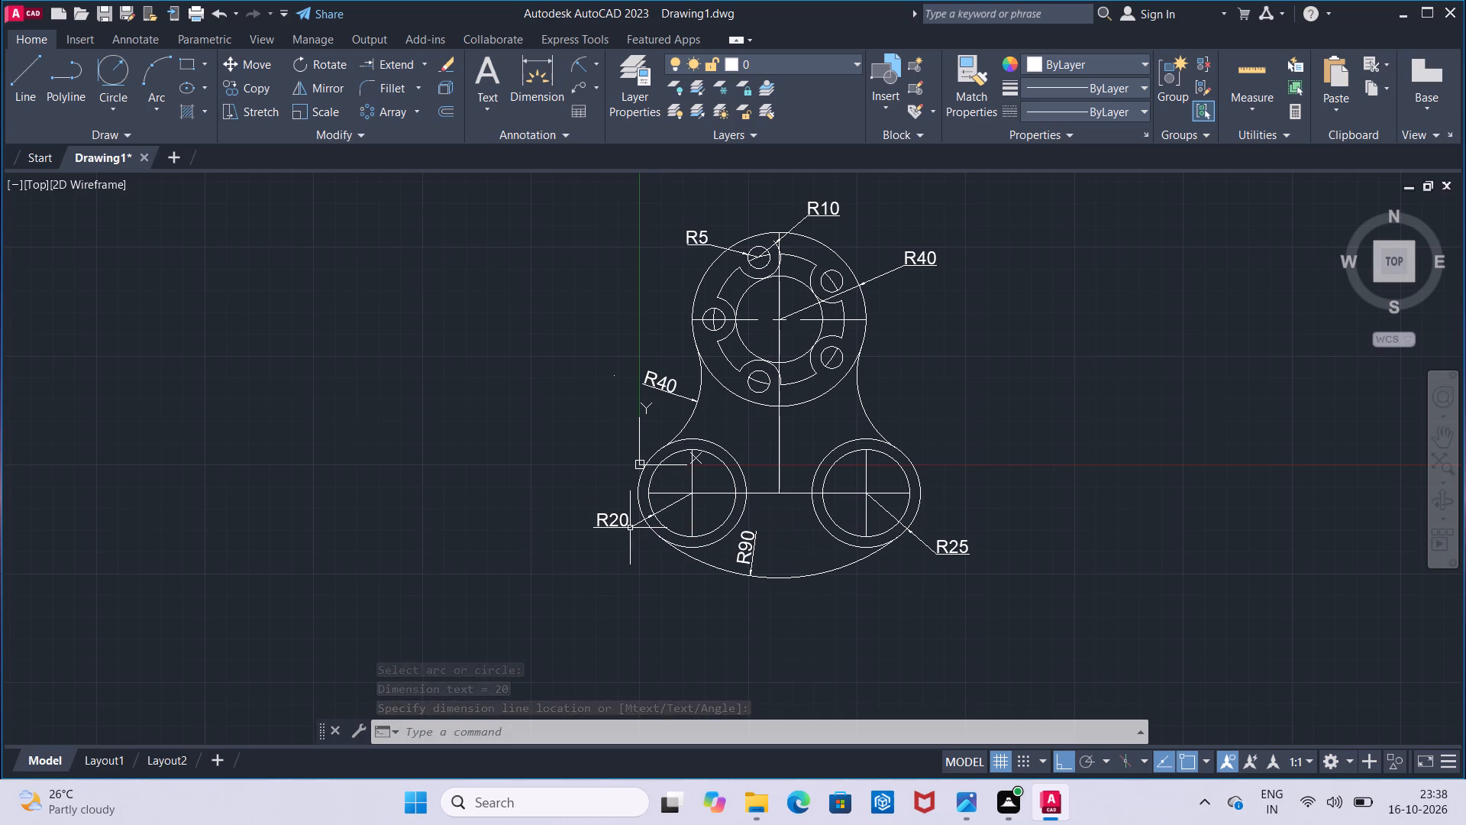
Add a vertical linear dimension from the flange centre to the lower rings' horizontal centre line, placed right of the part.
left_click(595, 67)
left_click(595, 102)
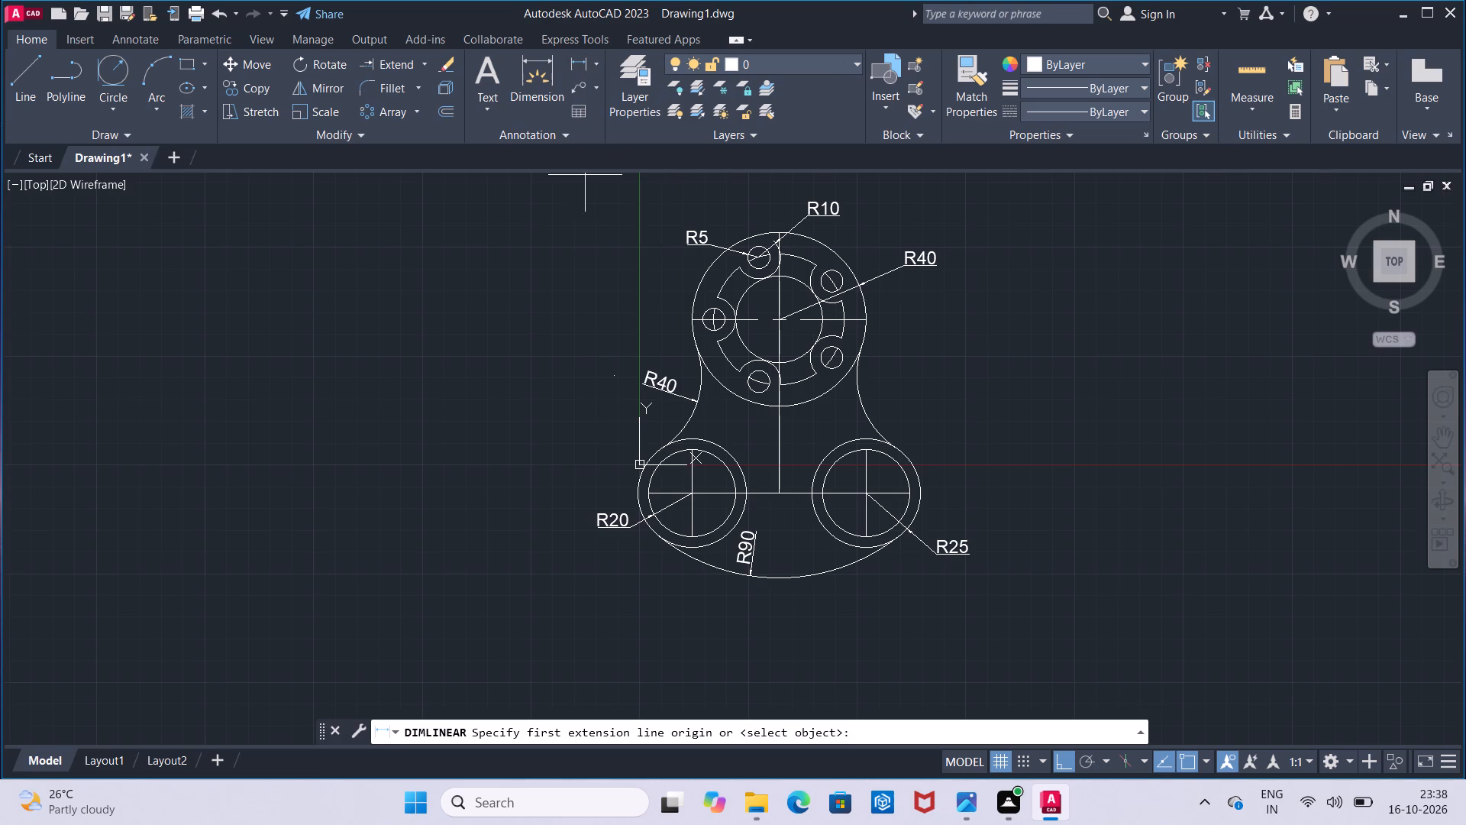
left_click(775, 317)
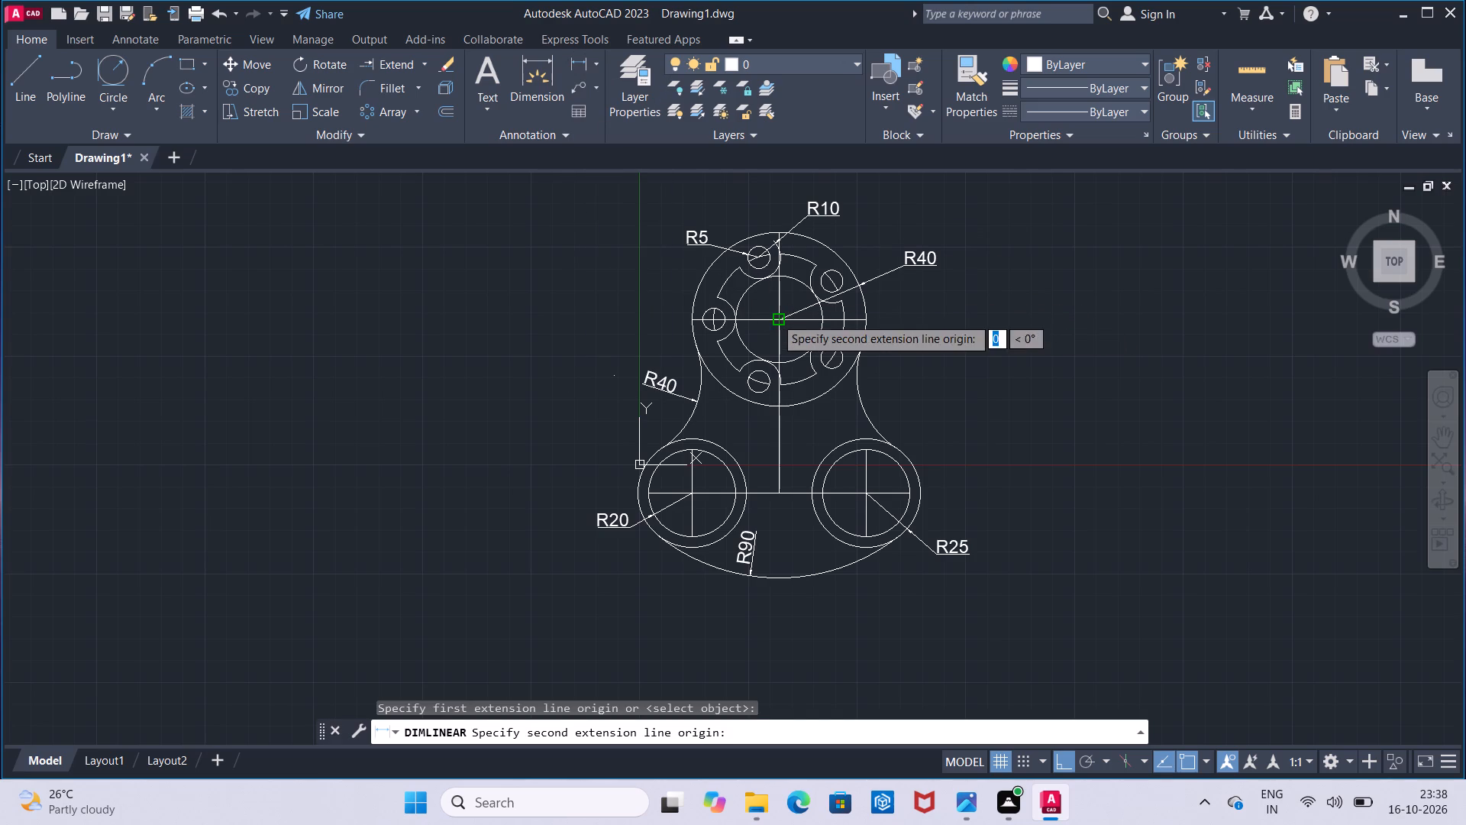
left_click(785, 491)
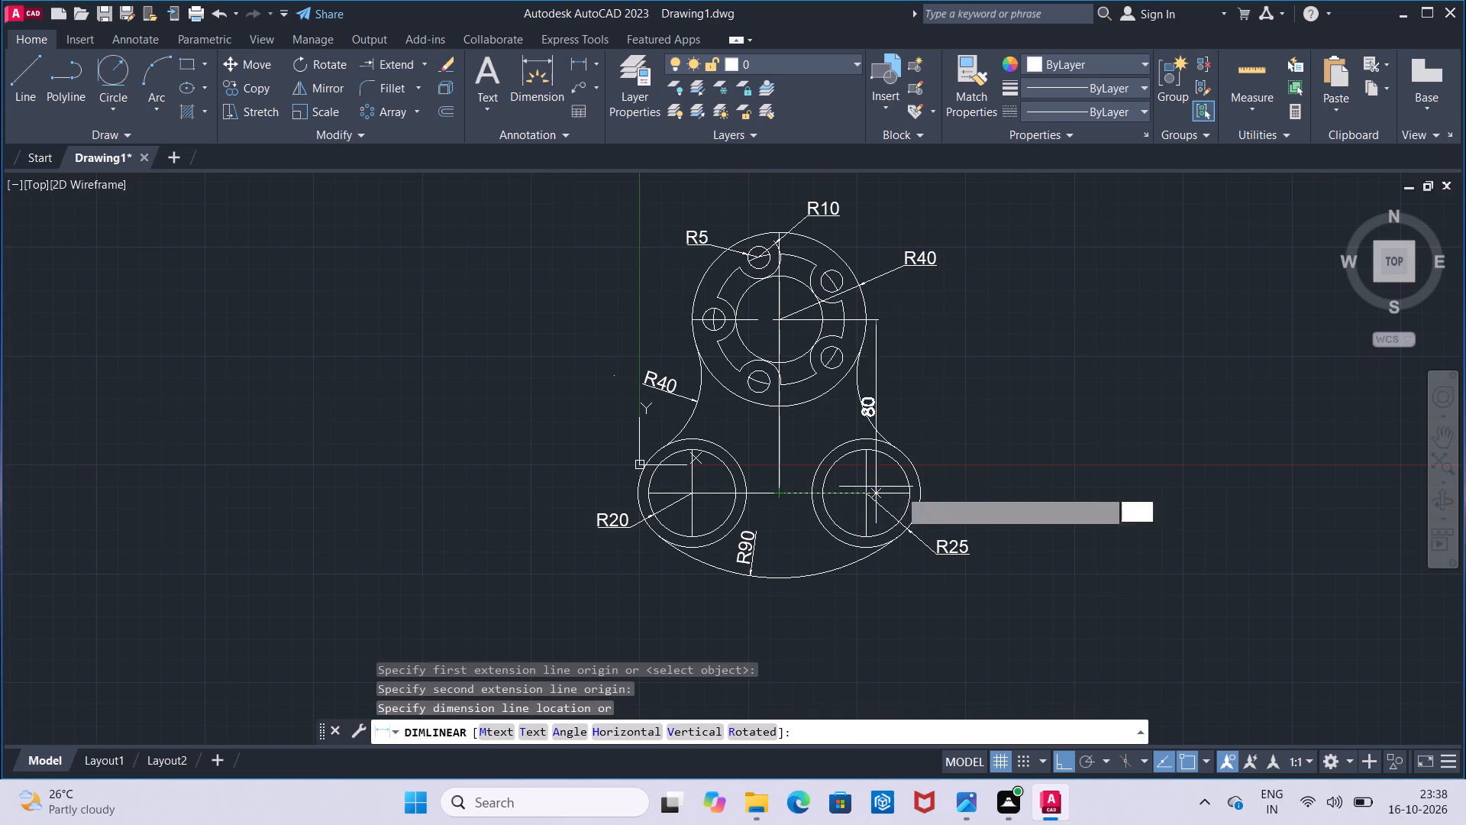
left_click(986, 493)
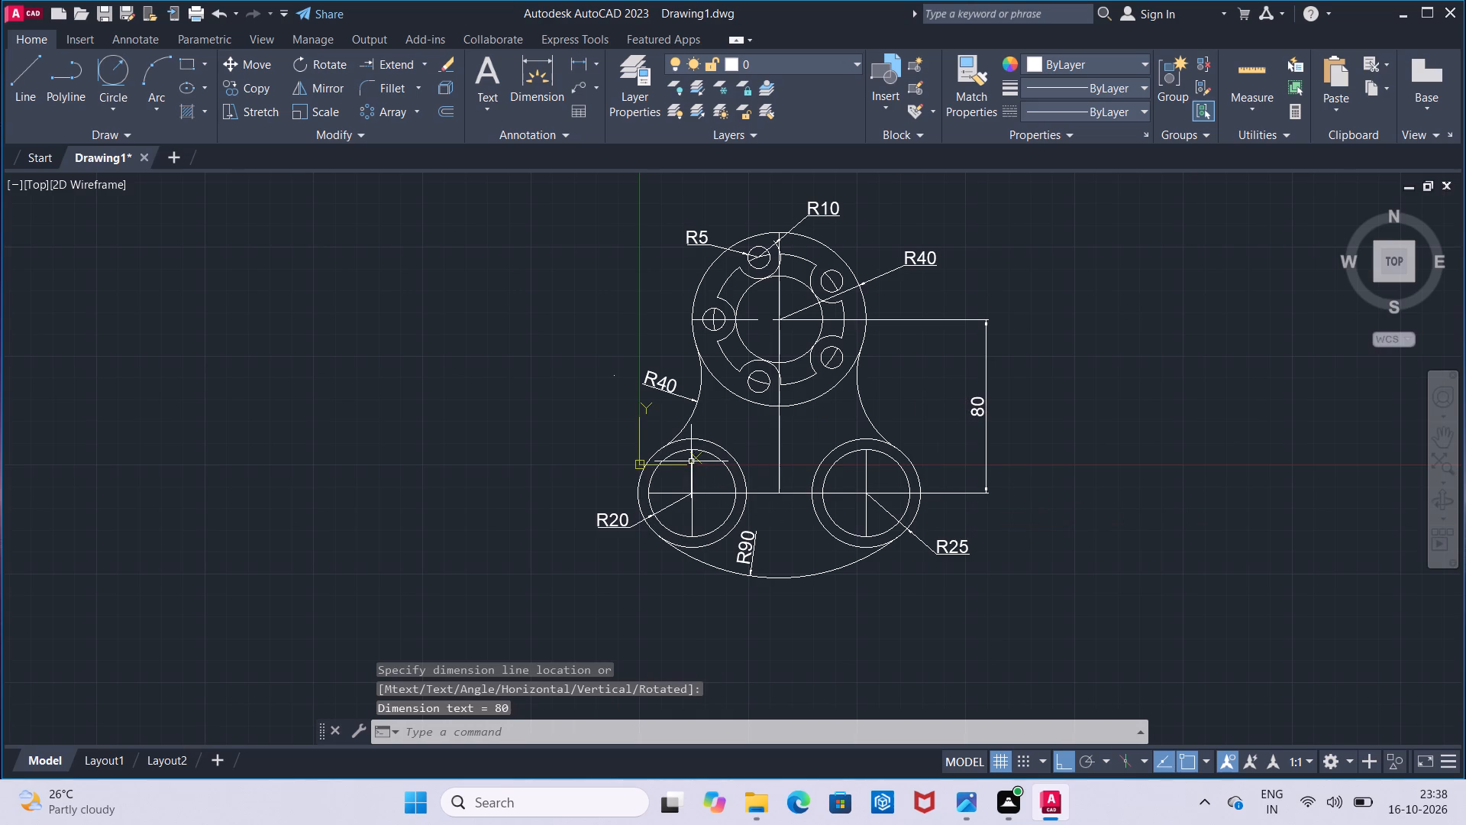
scroll(689, 460, "down", 1)
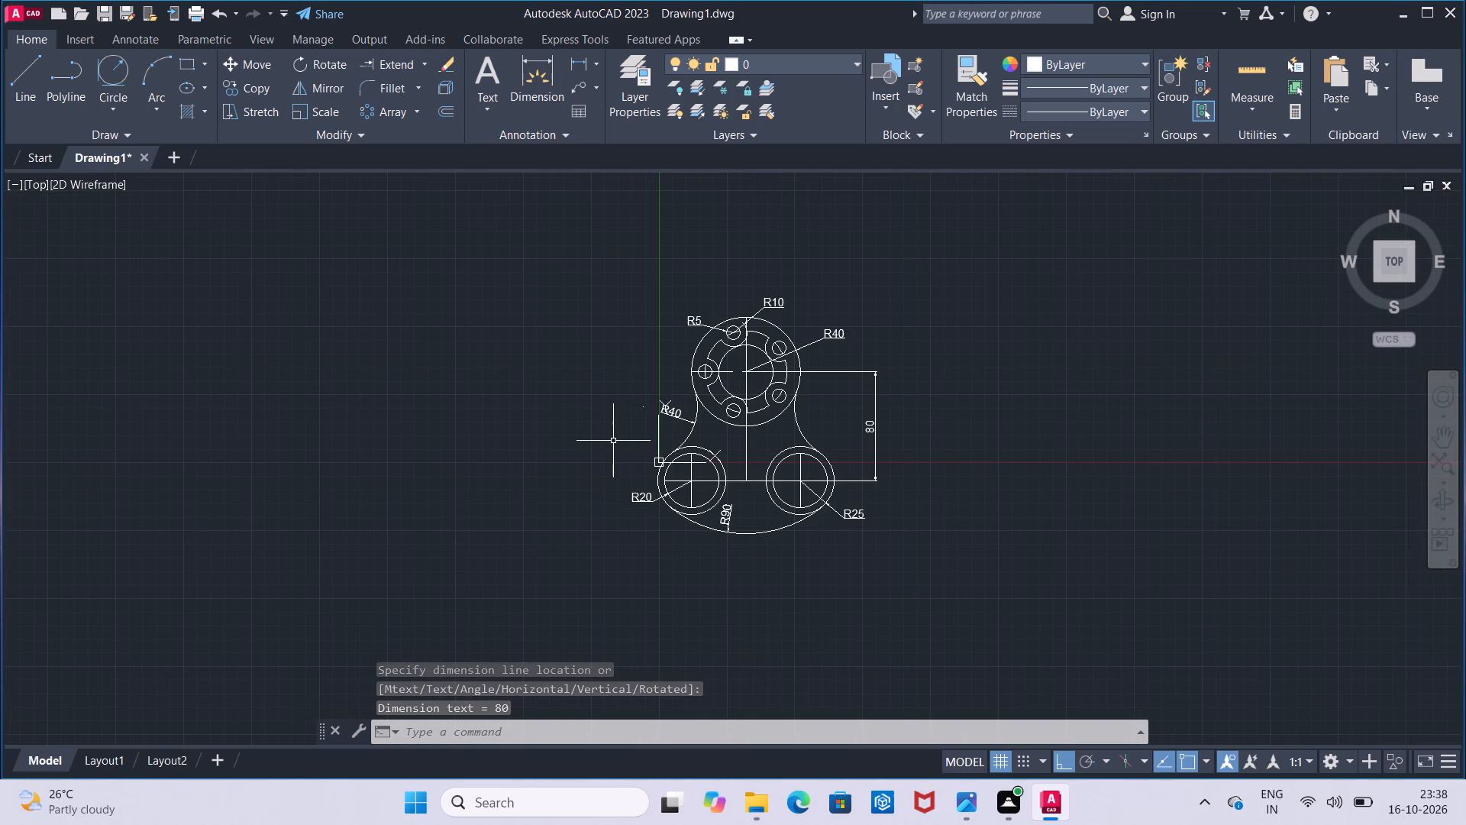
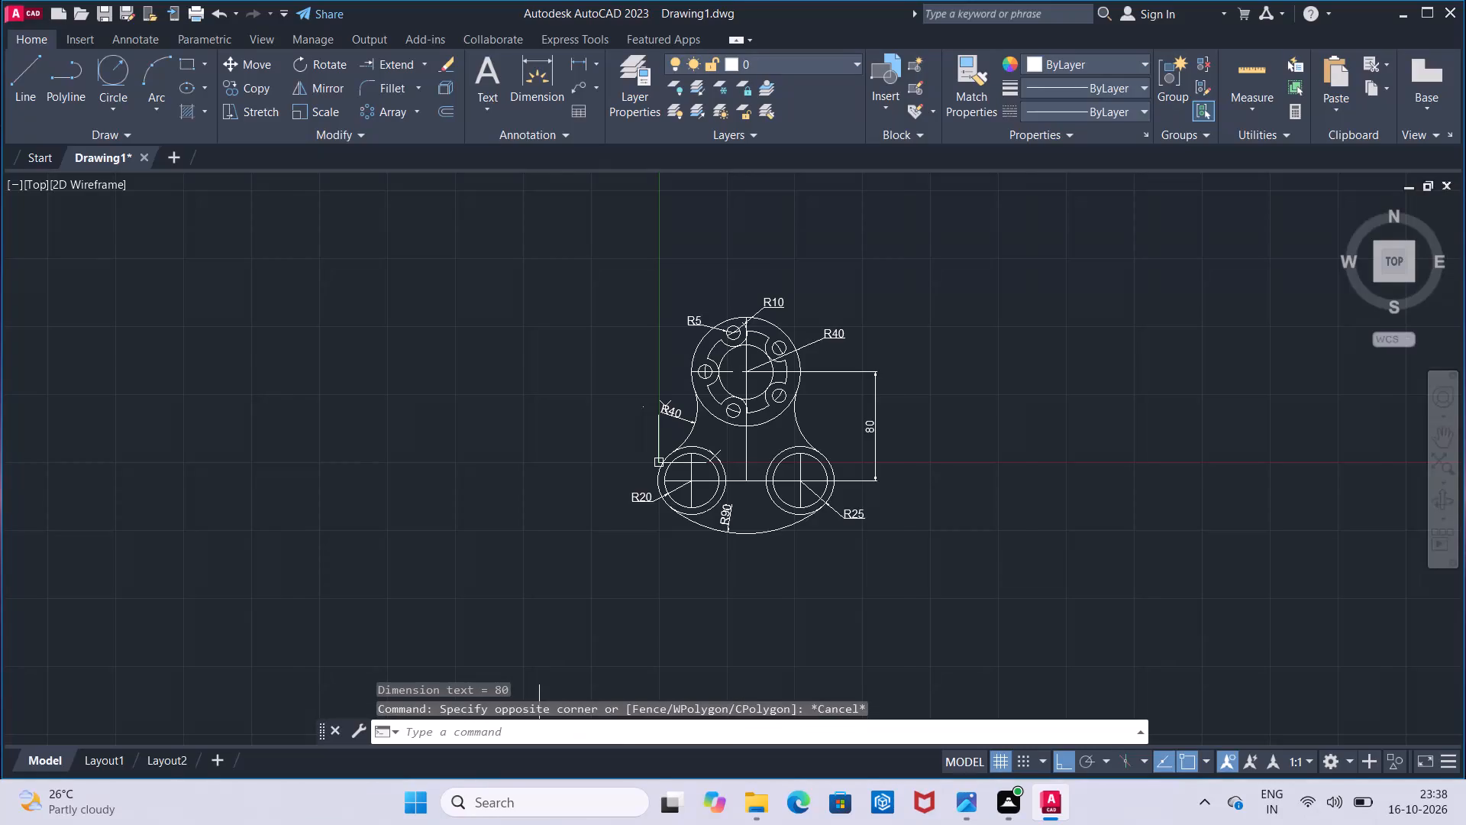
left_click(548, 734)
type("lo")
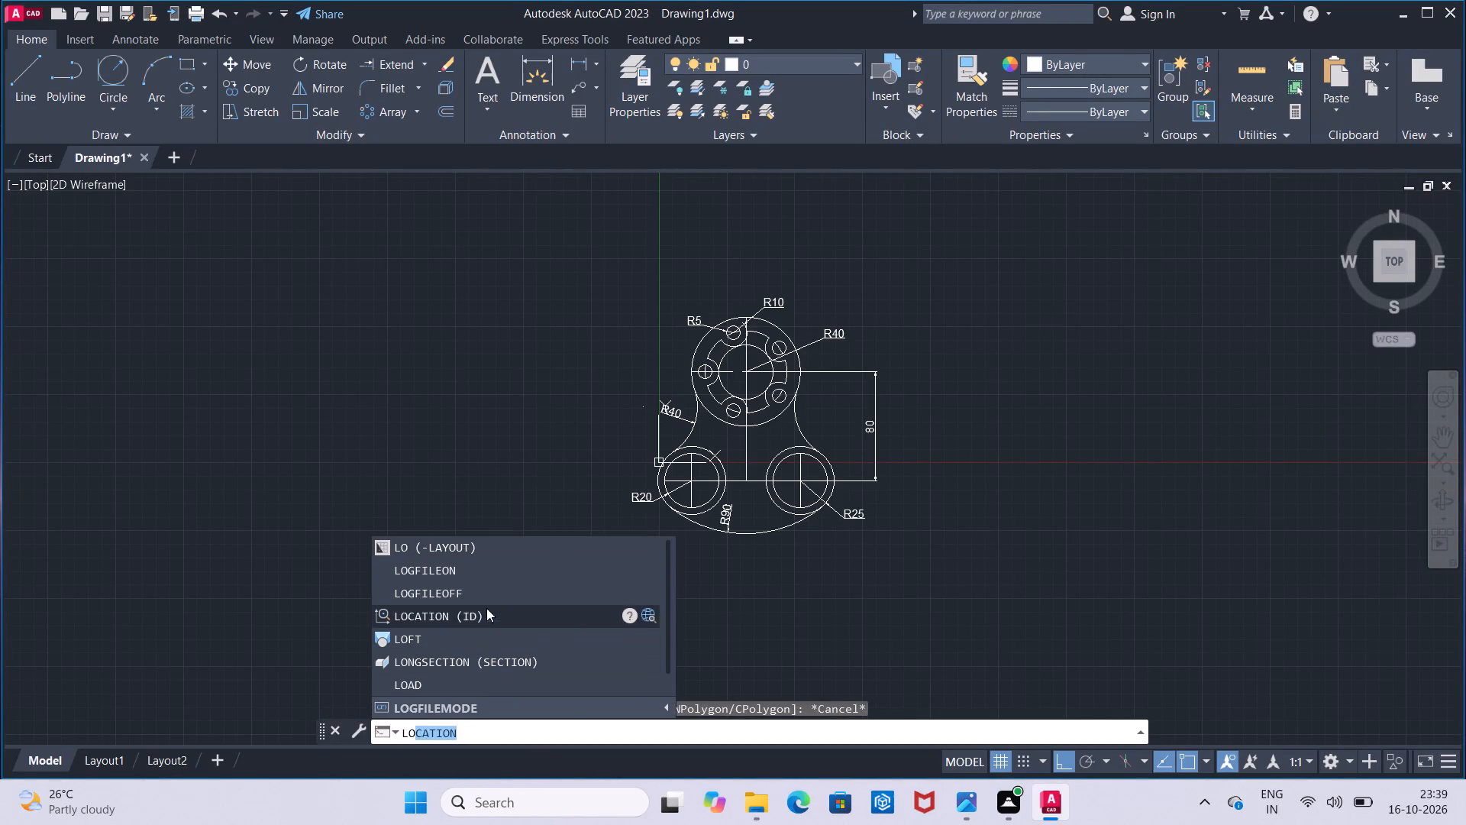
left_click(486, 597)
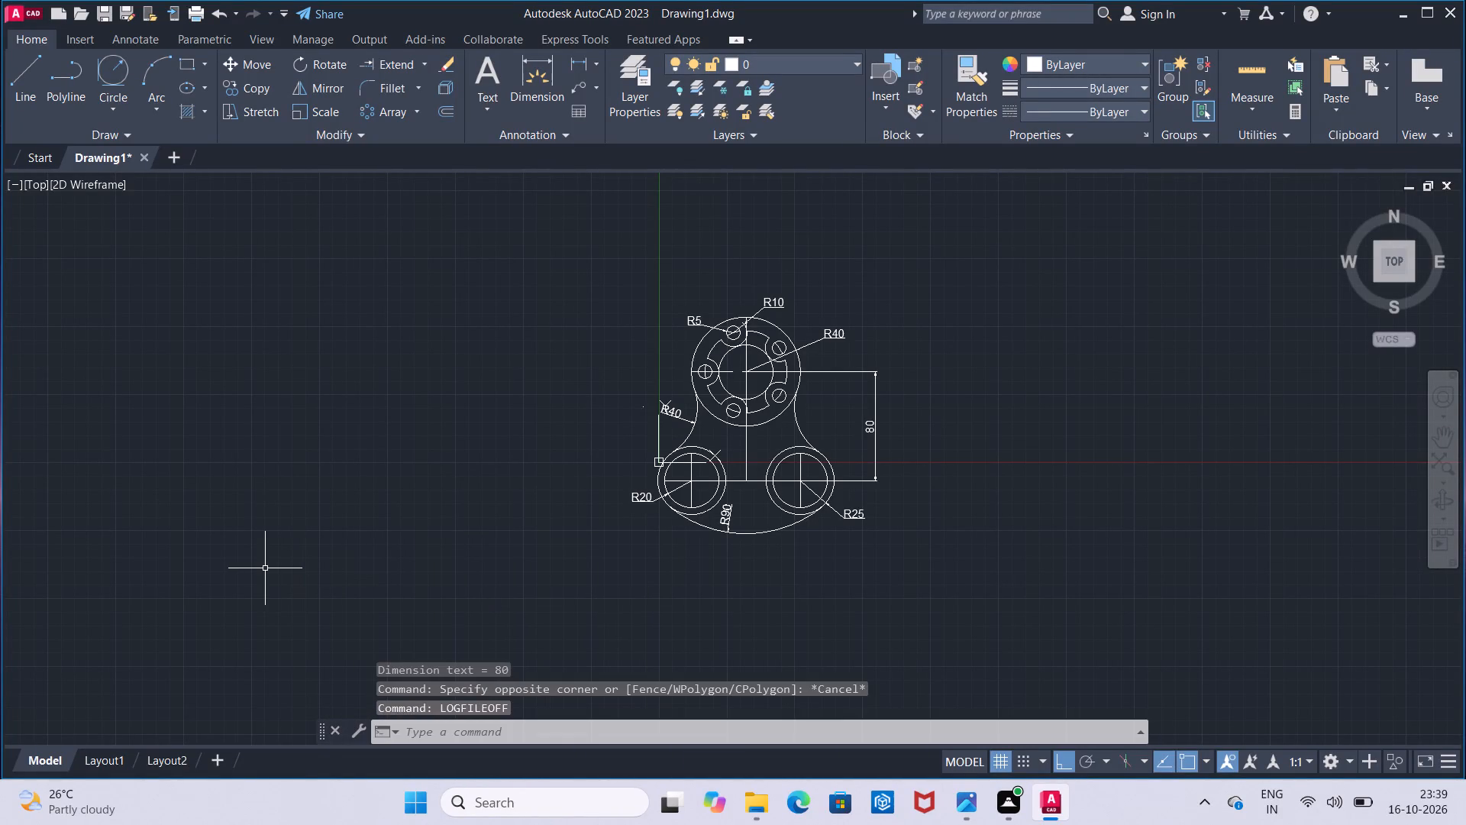
Save the drawing in the Documents folder under the name Triple Boss Link.
left_click(104, 7)
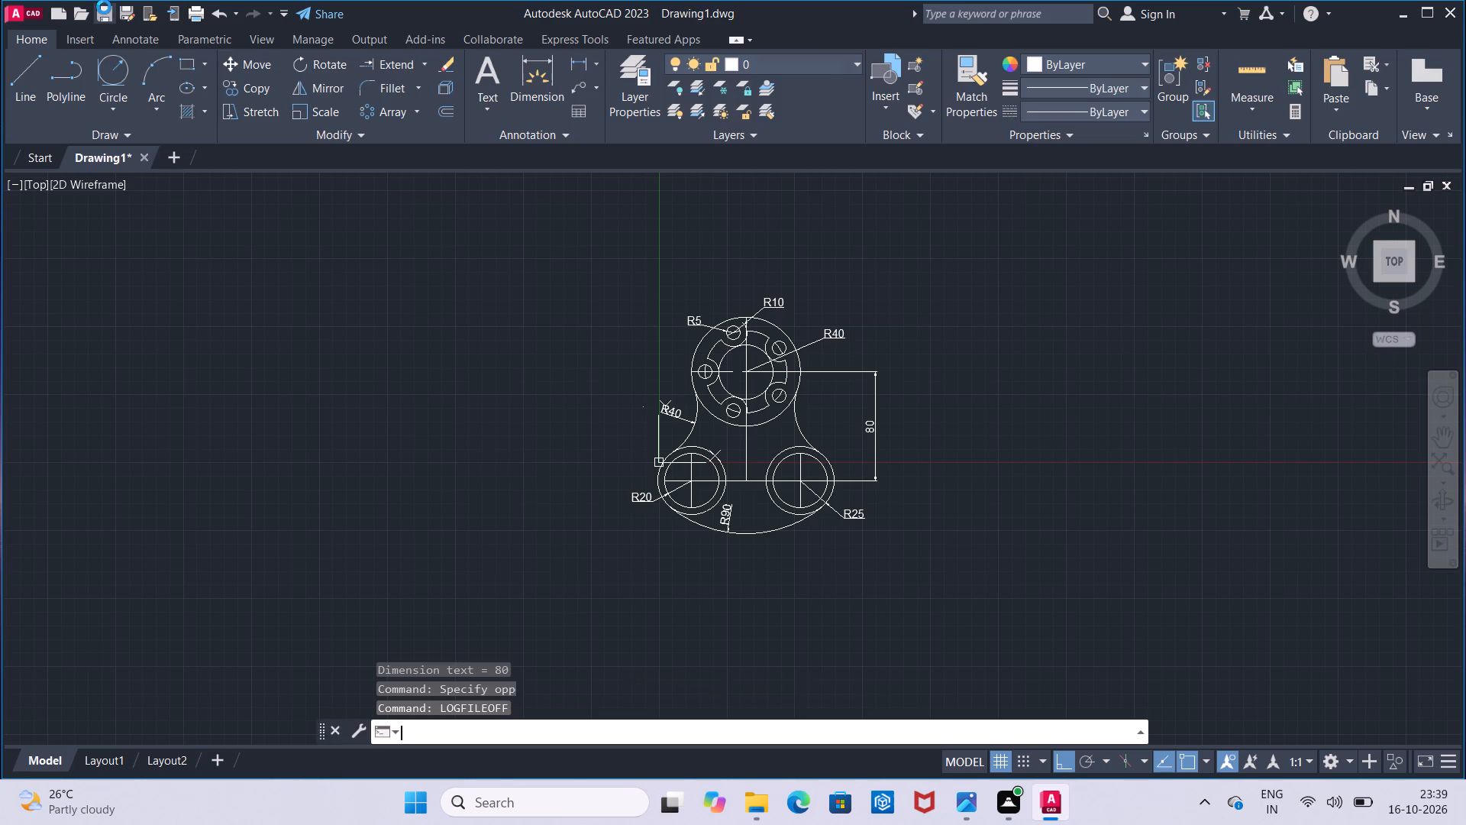
key("BackSpace")
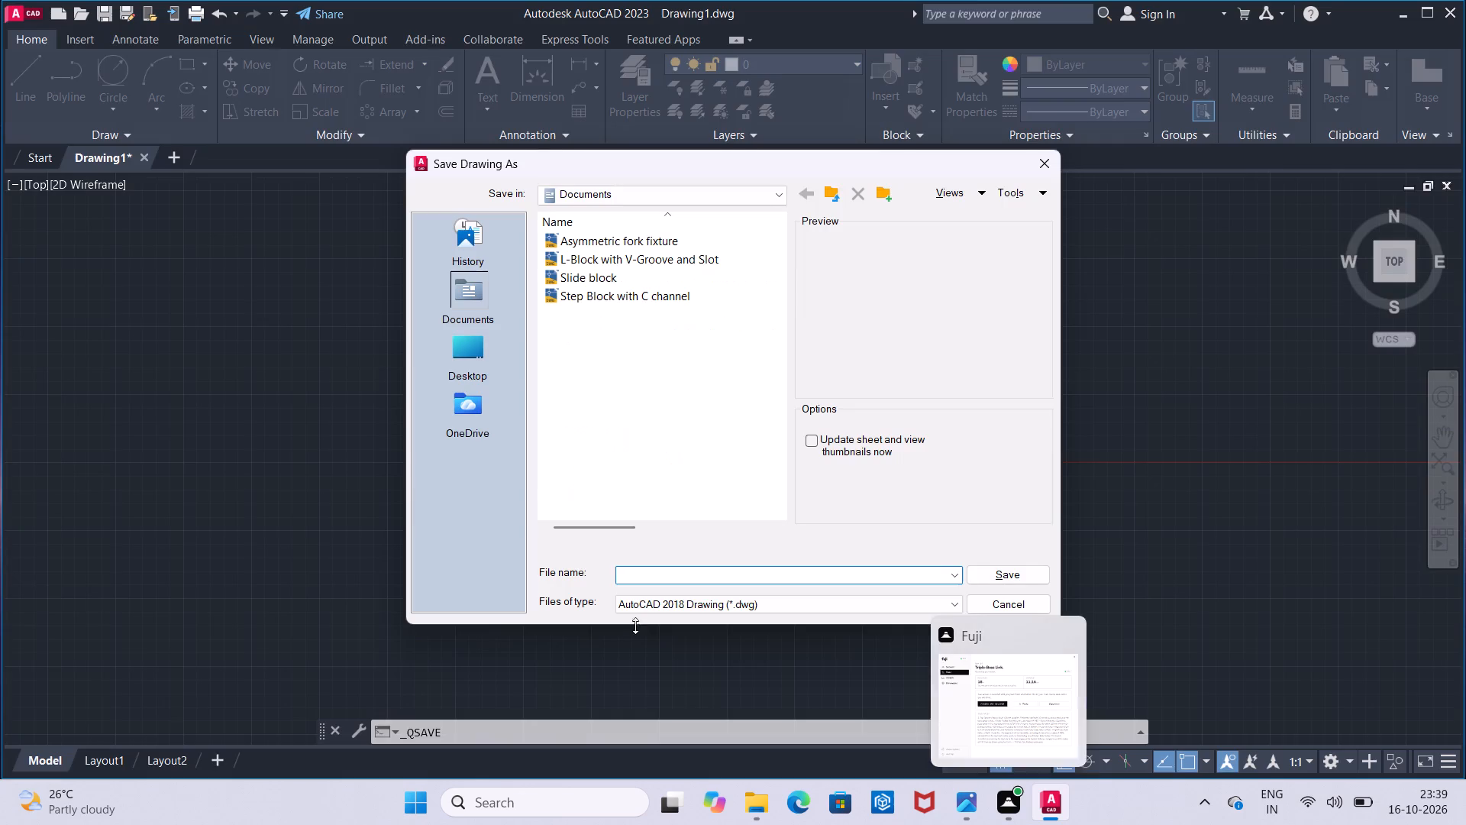
left_click(683, 579)
key("t")
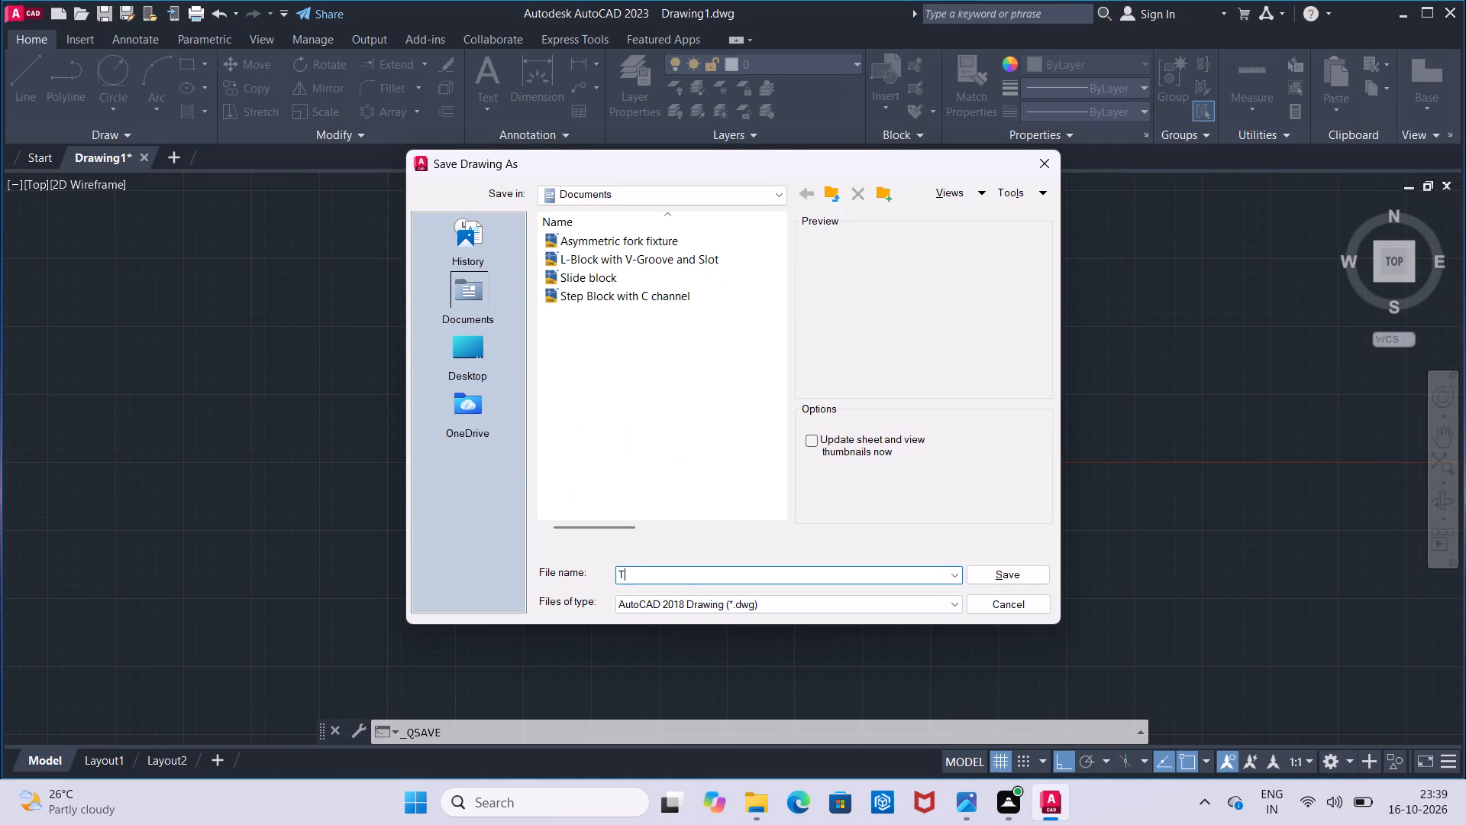
key("r")
type("iple")
key("space")
type("oss")
key("space")
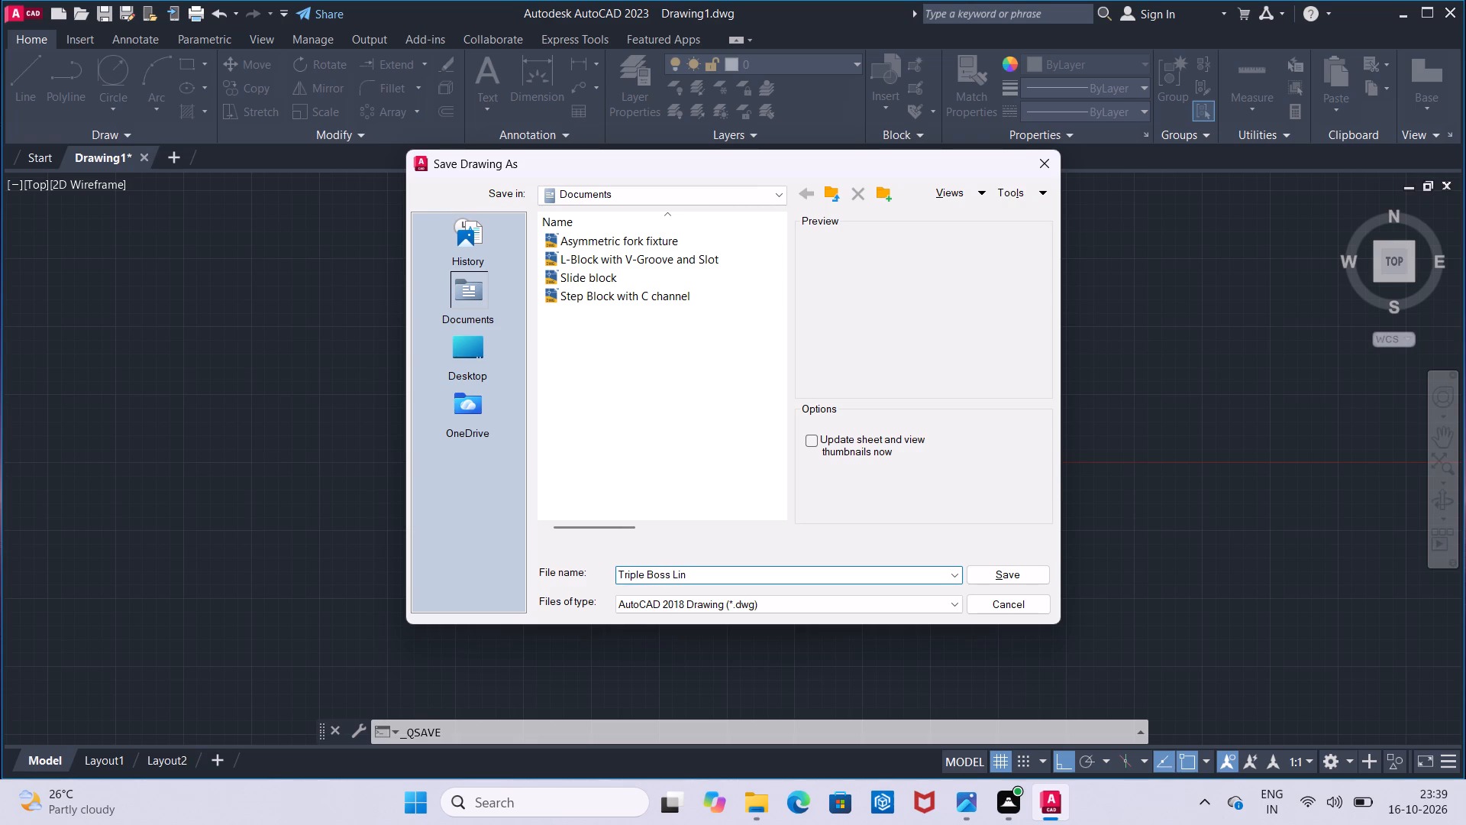
key("k")
left_click(993, 579)
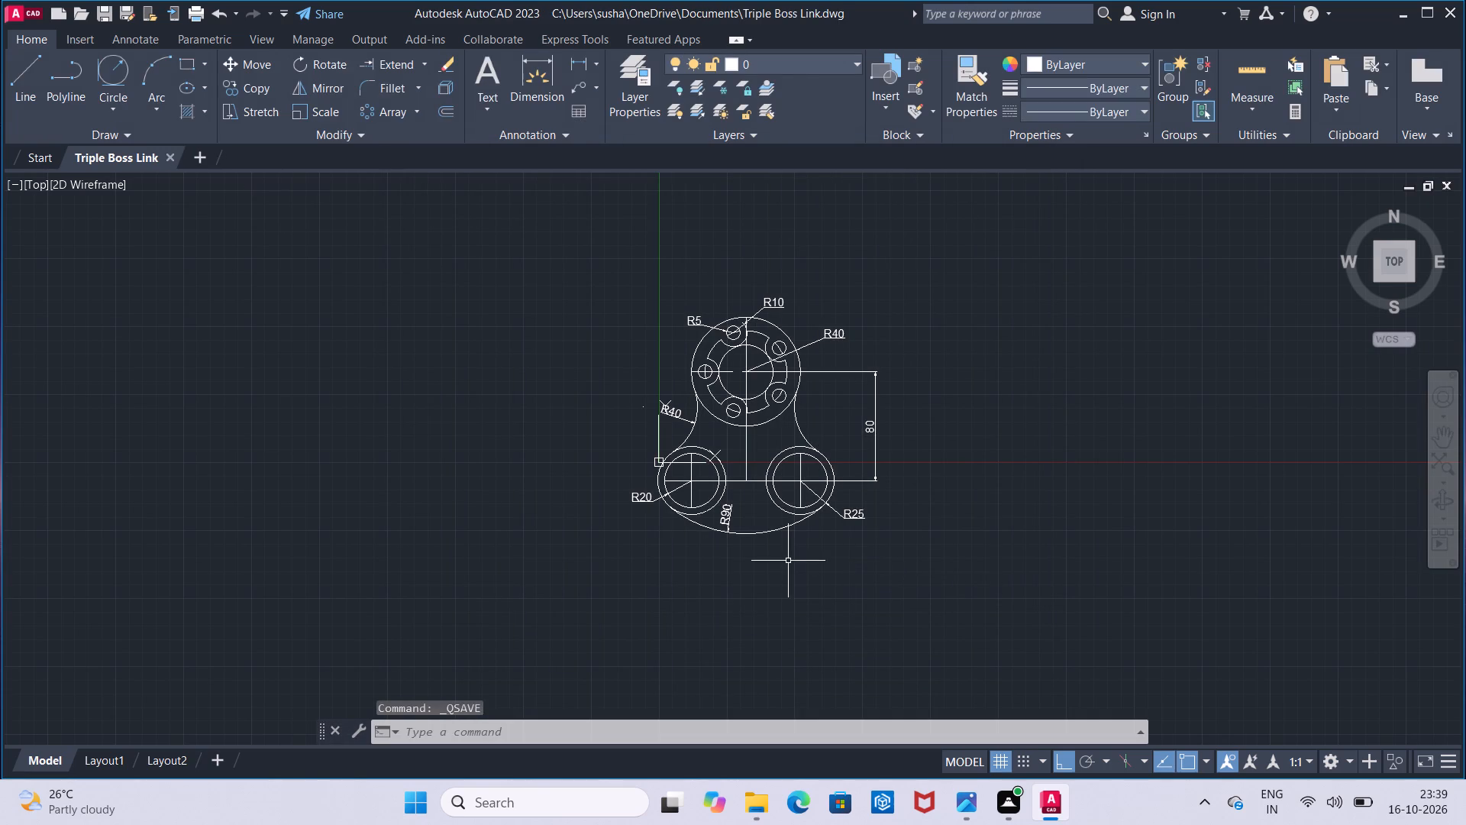
Set up a centred landscape plot on ISO A4 (297.00 x 210.00 MM) paper, with a window area enclosing the whole dimensioned part.
left_click(197, 13)
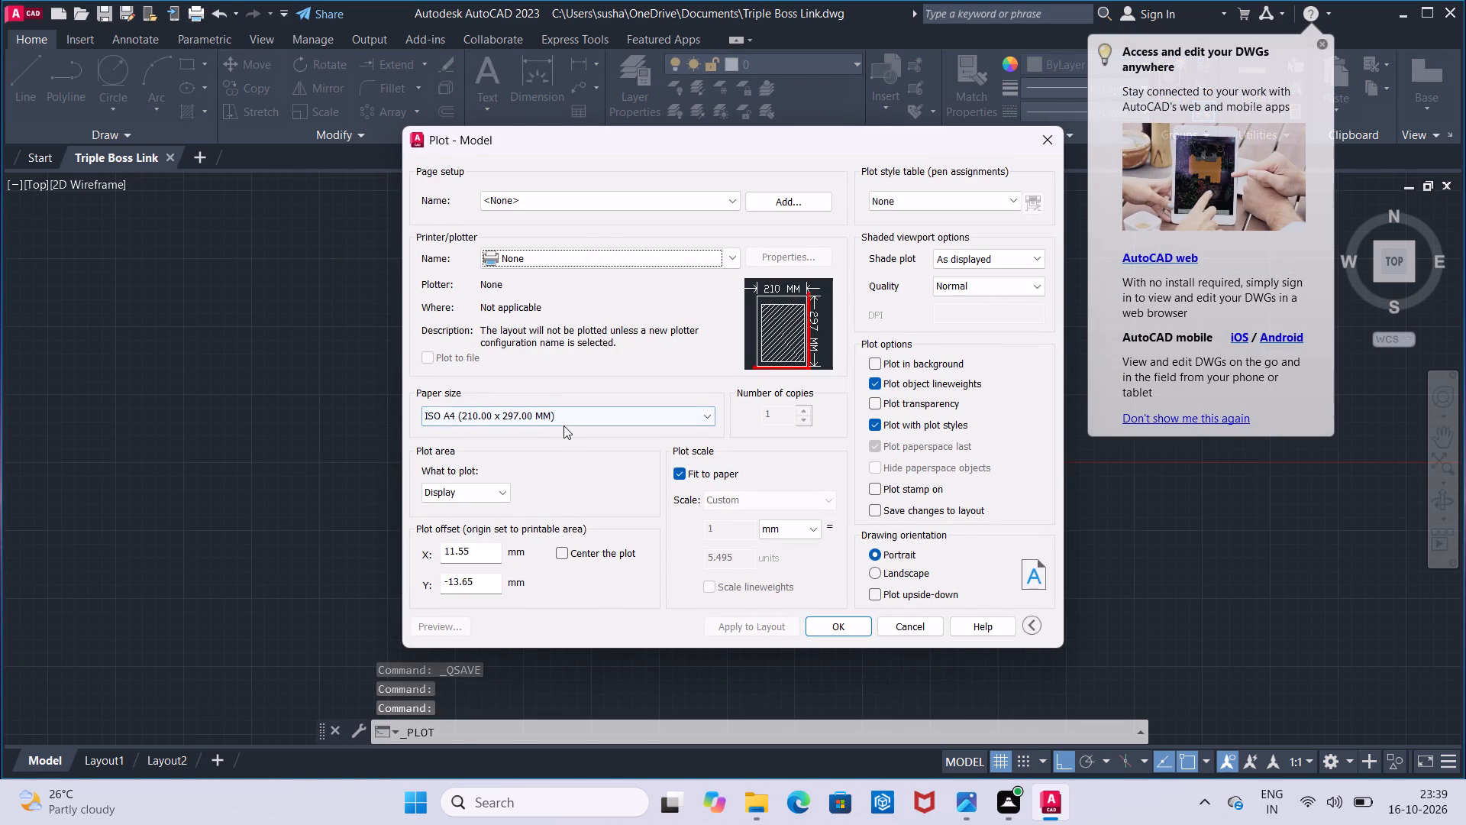
left_click(563, 424)
left_click(560, 445)
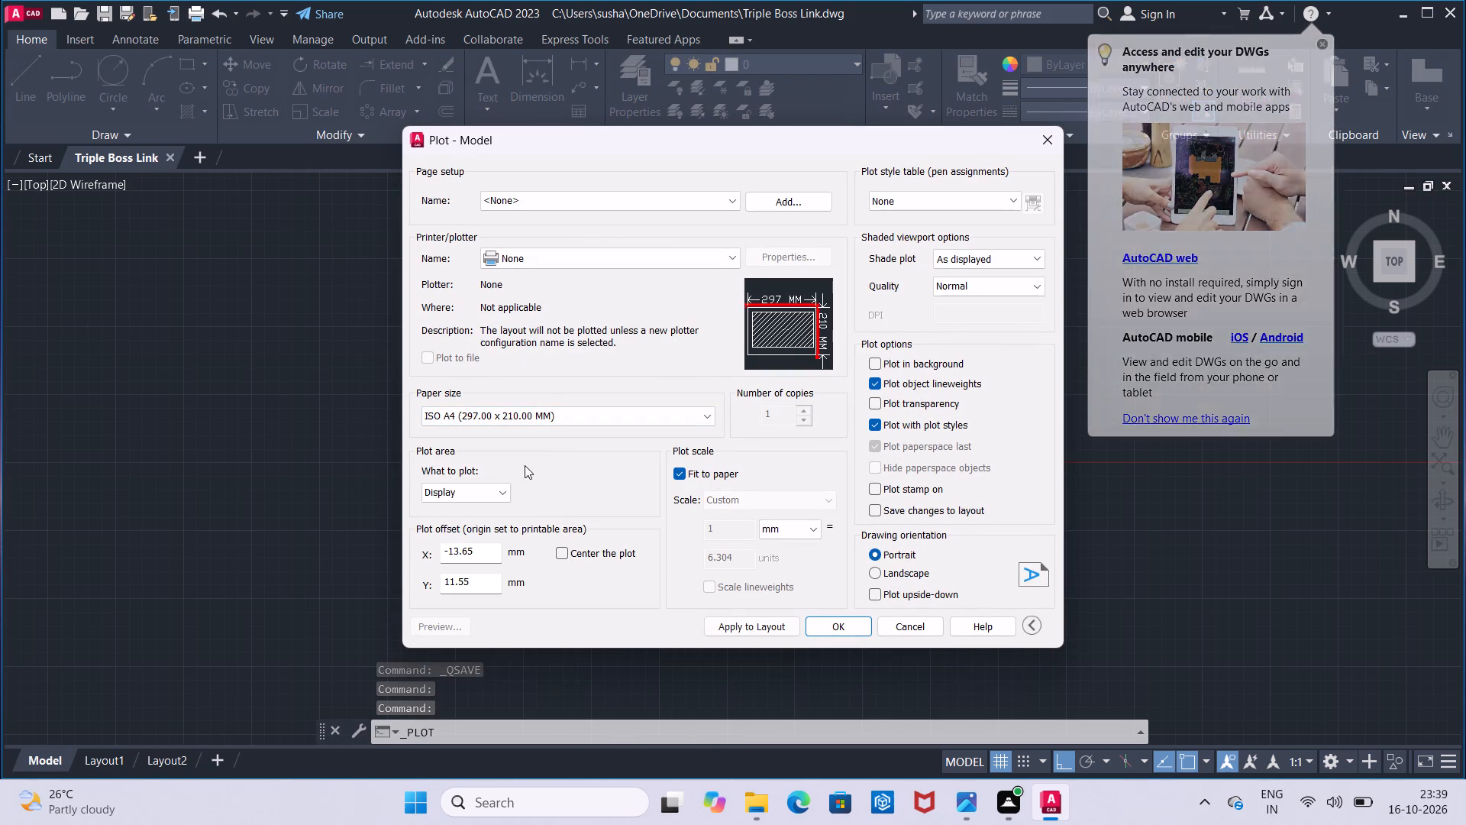
left_click(563, 549)
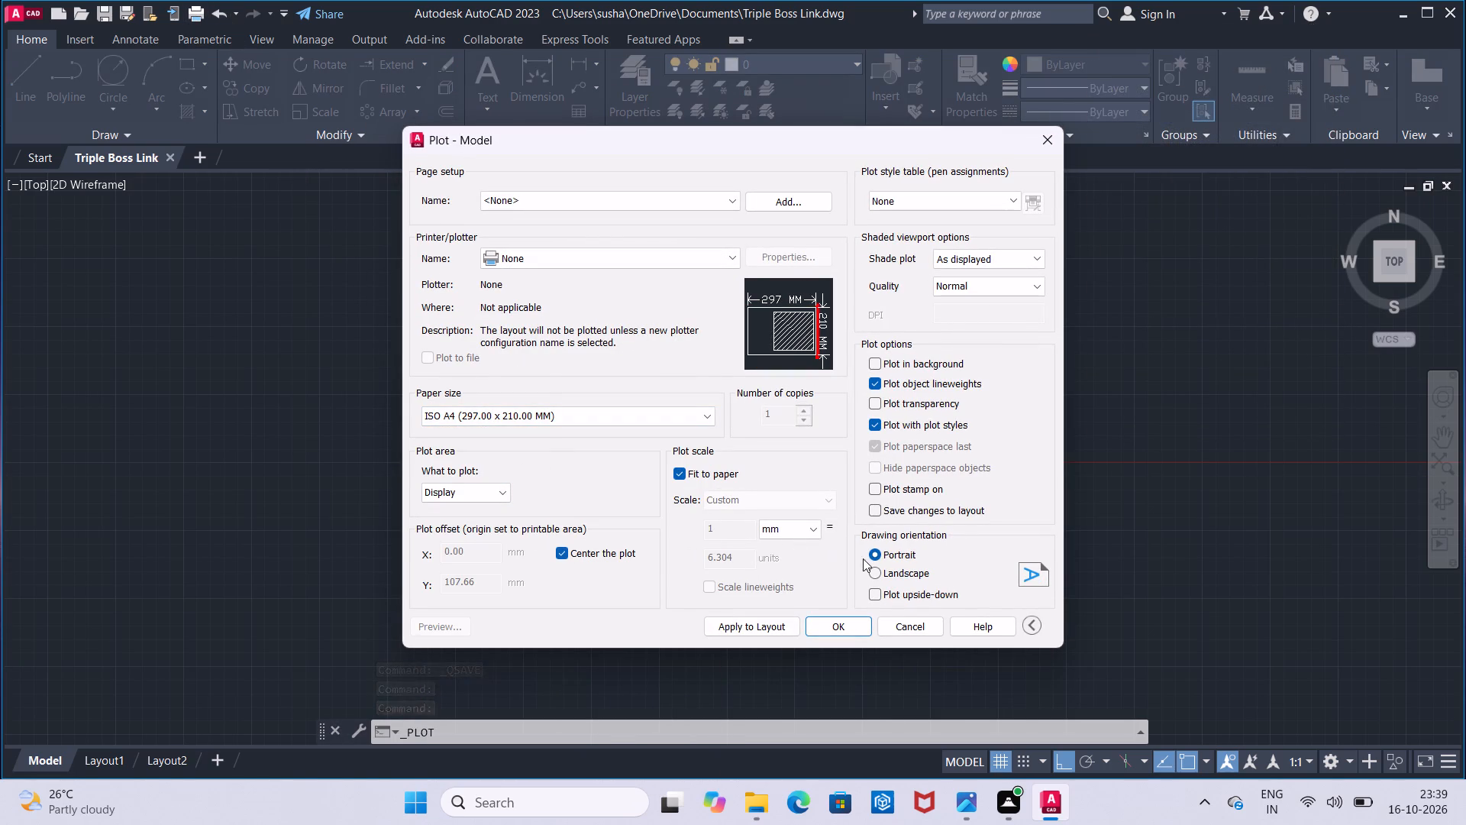
left_click(883, 579)
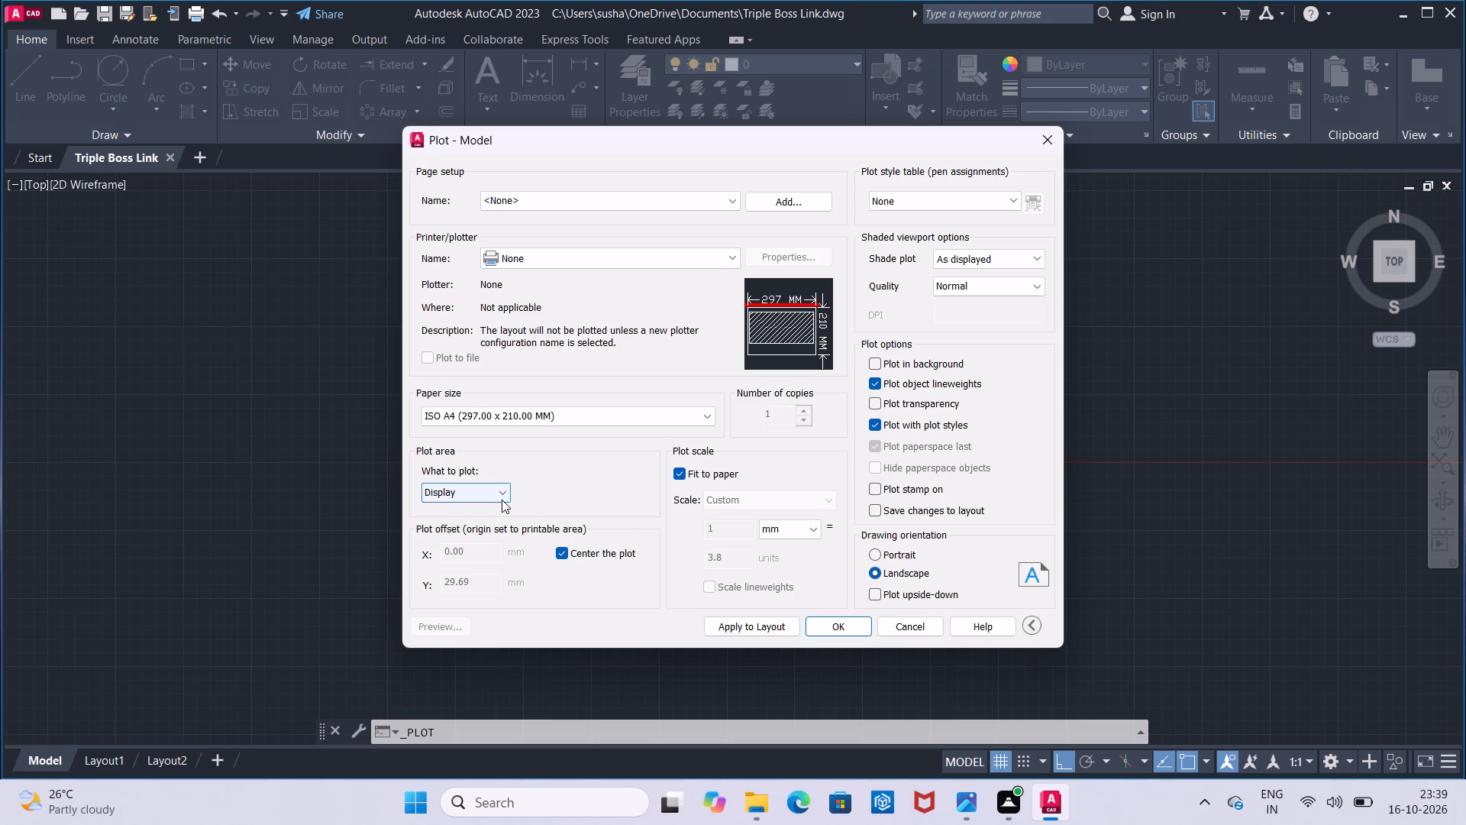
left_click(502, 500)
left_click(482, 540)
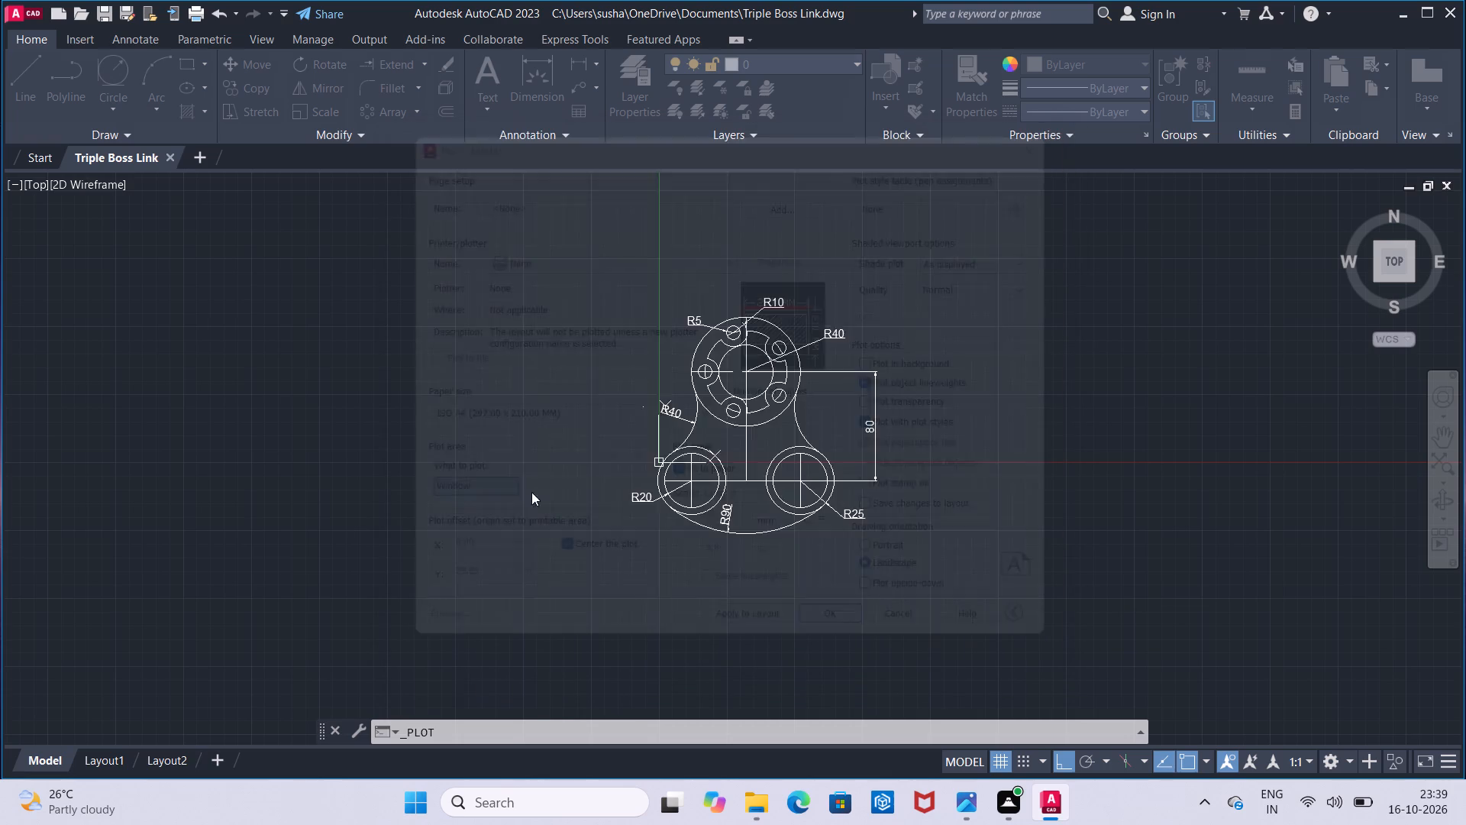
left_click(612, 253)
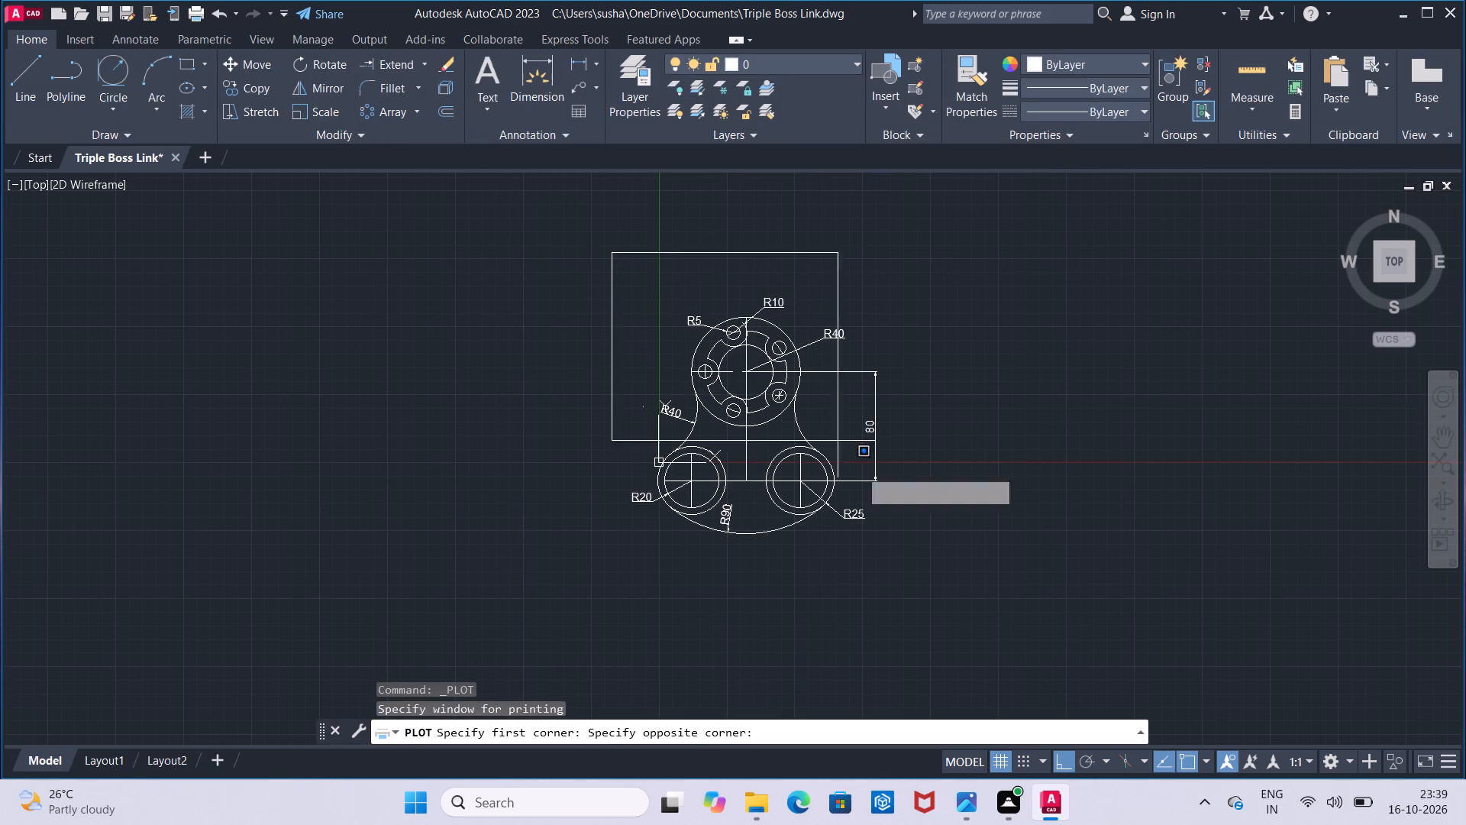
left_click(918, 573)
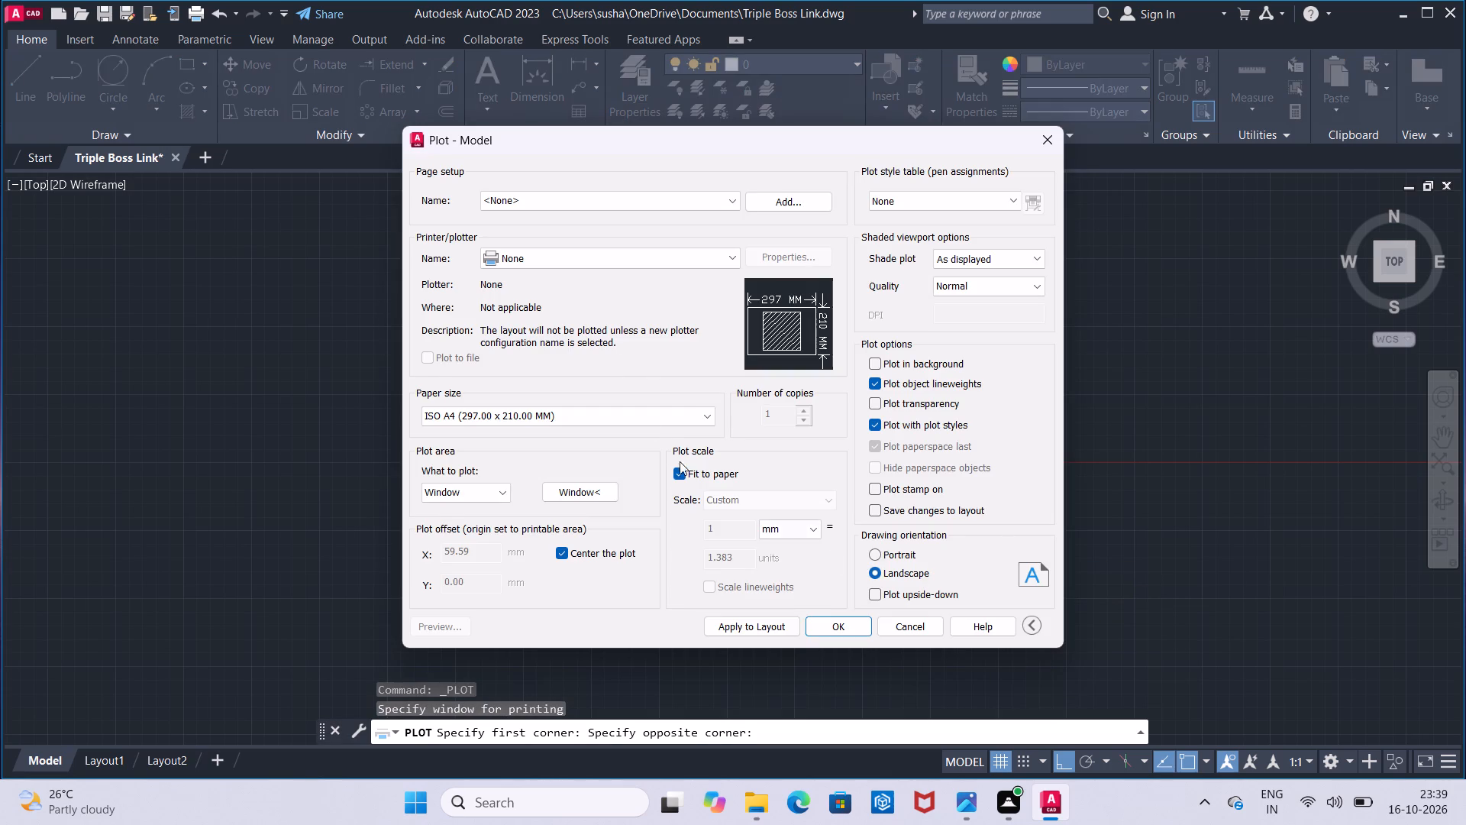
Plot with DWG To PDF.pc3 to Triple Boss Link-Model.pdf in Documents, then review the PDF and close it.
left_click(615, 261)
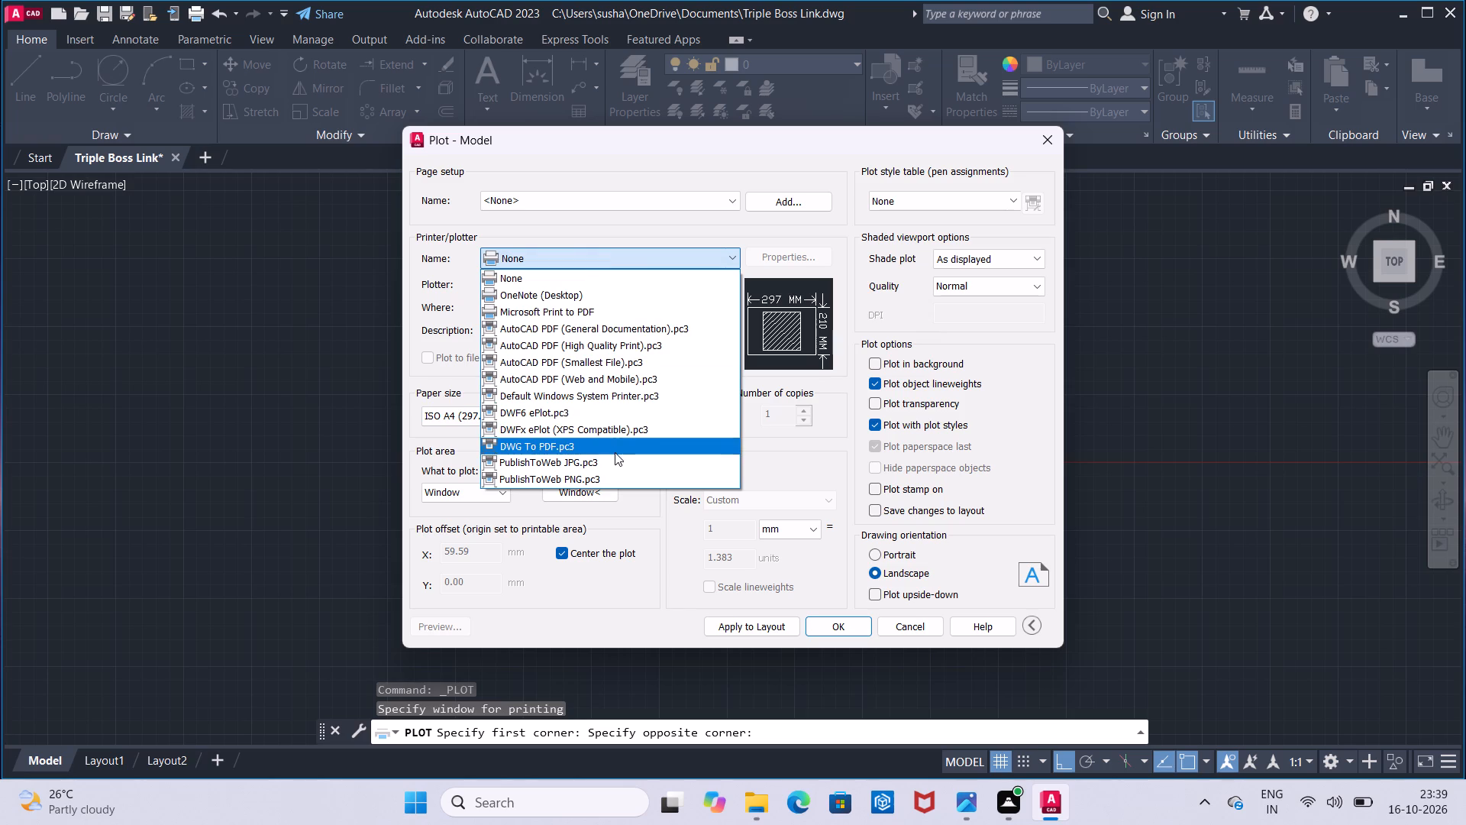
left_click(615, 452)
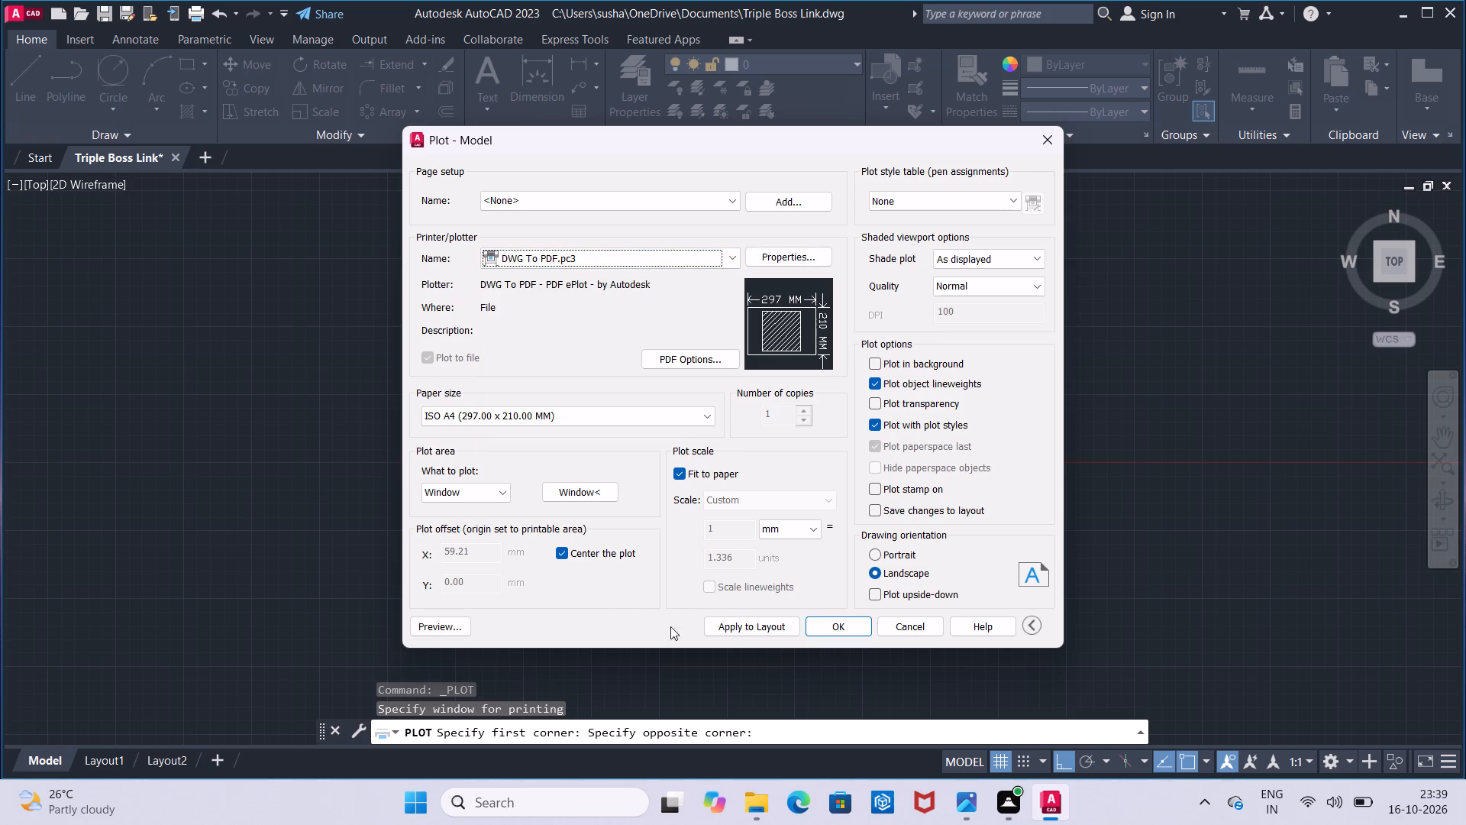
left_click(812, 622)
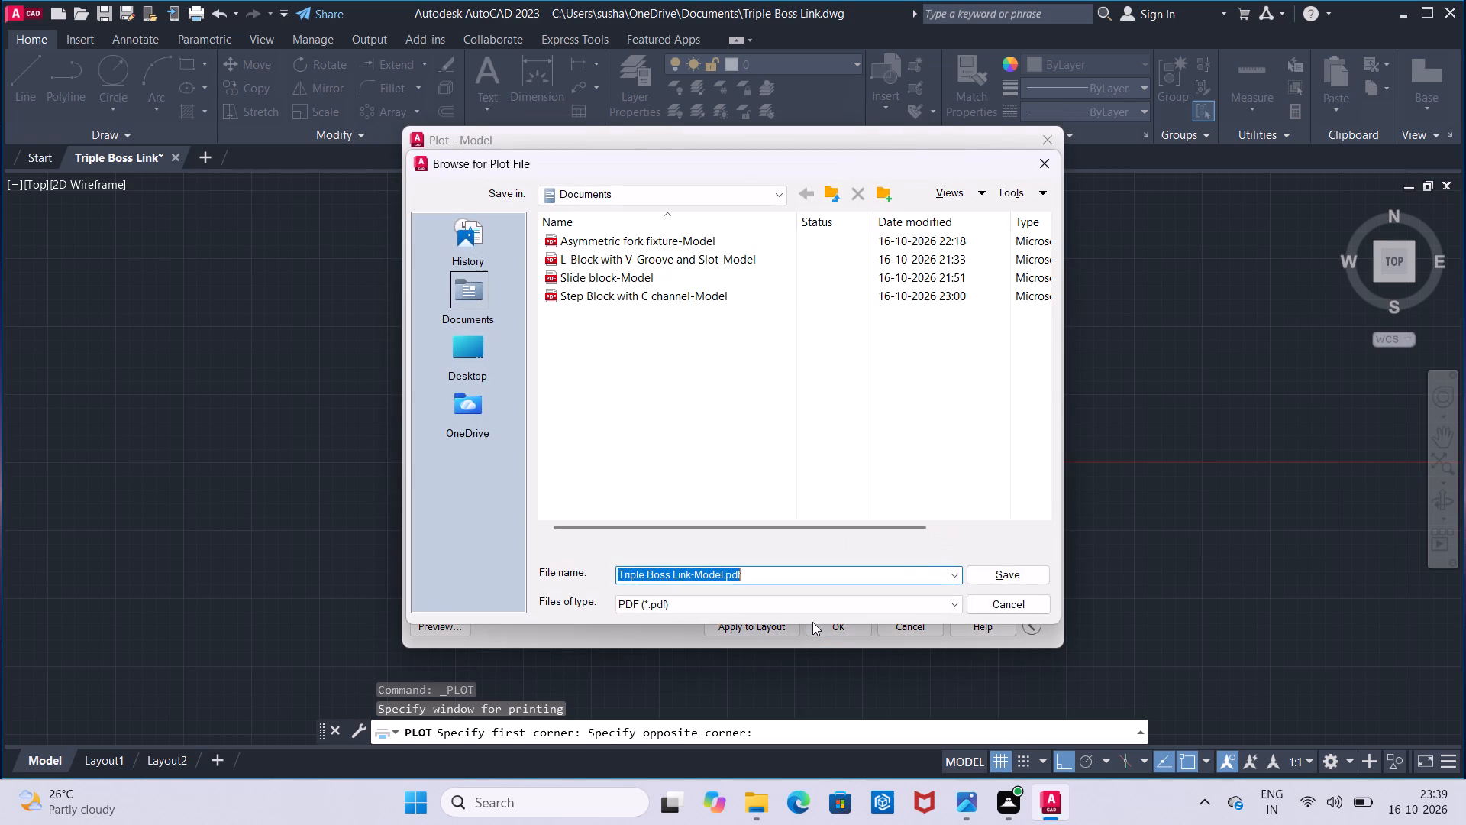
left_click(983, 572)
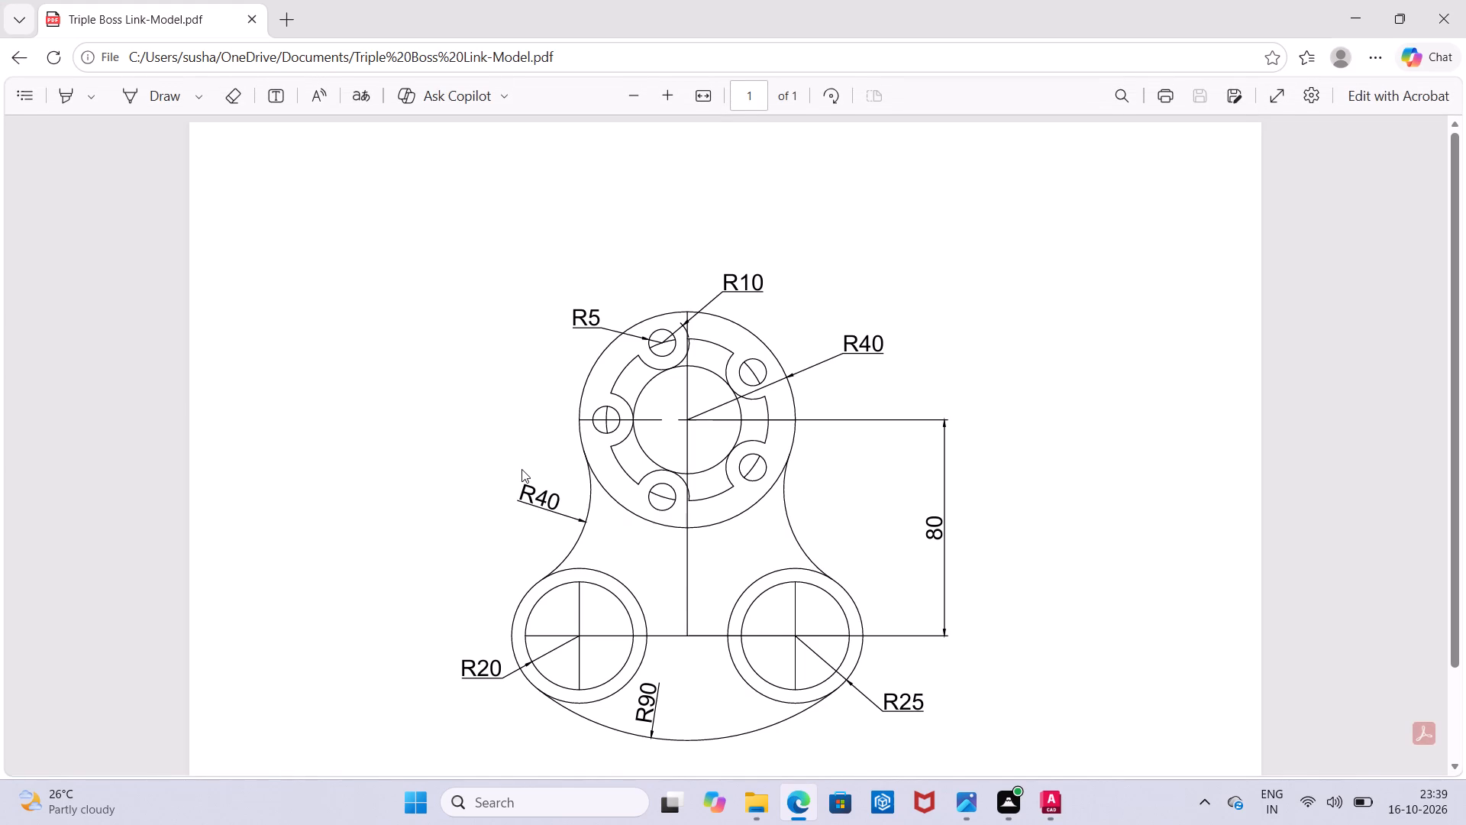
scroll(521, 469, "down", 2)
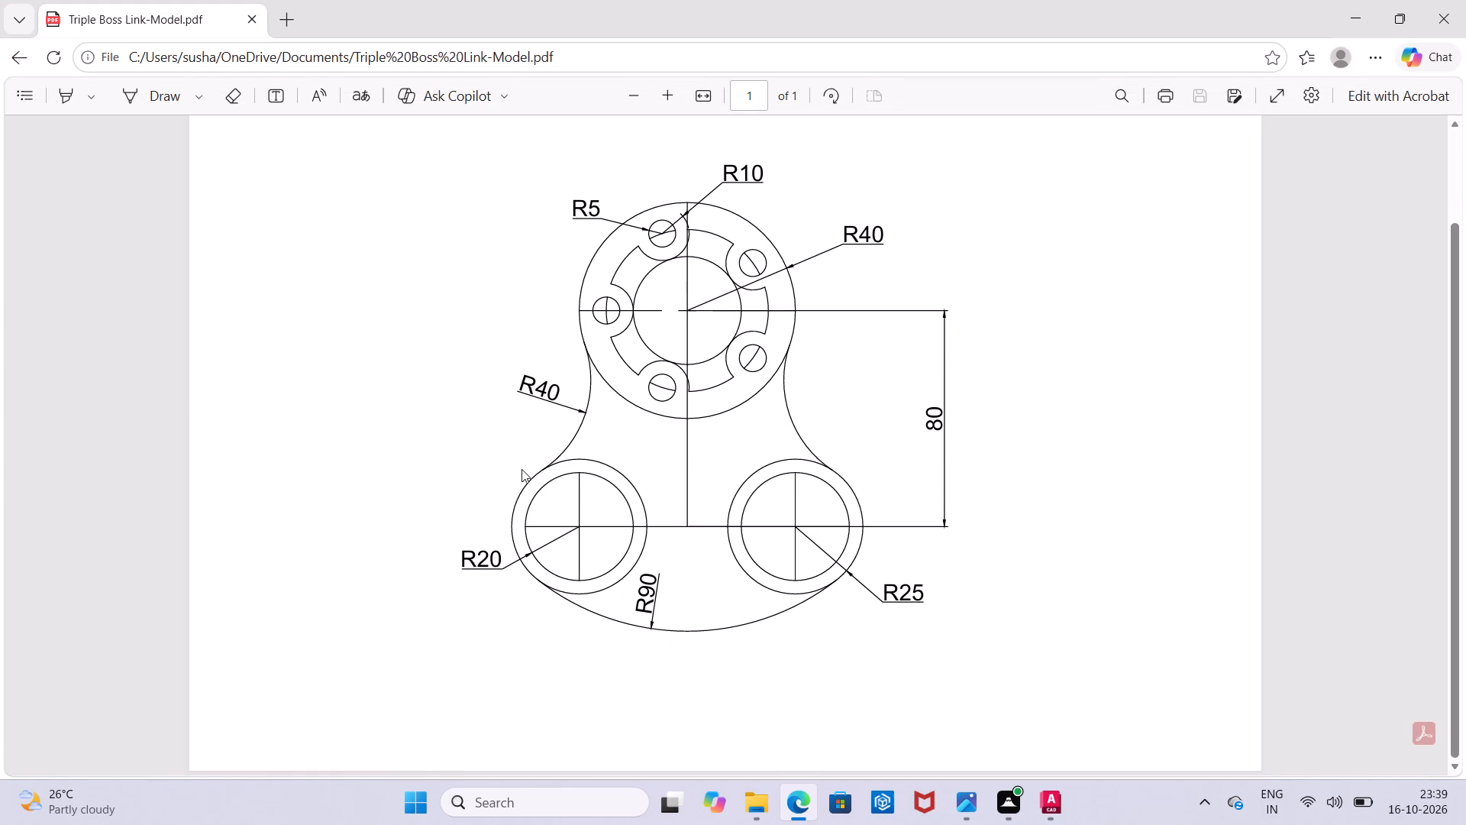
scroll(521, 469, "up", 1)
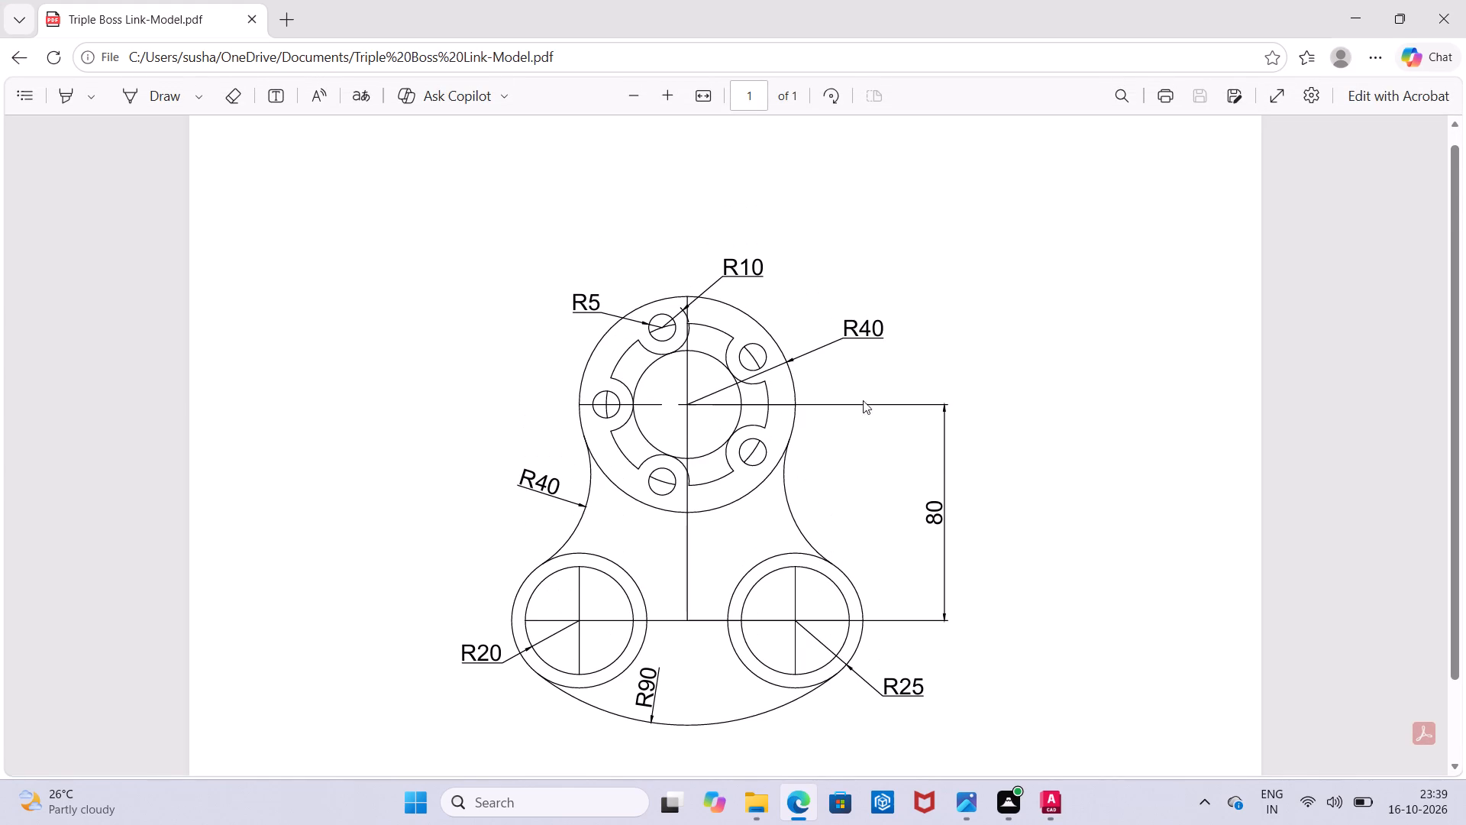
left_click(1459, 3)
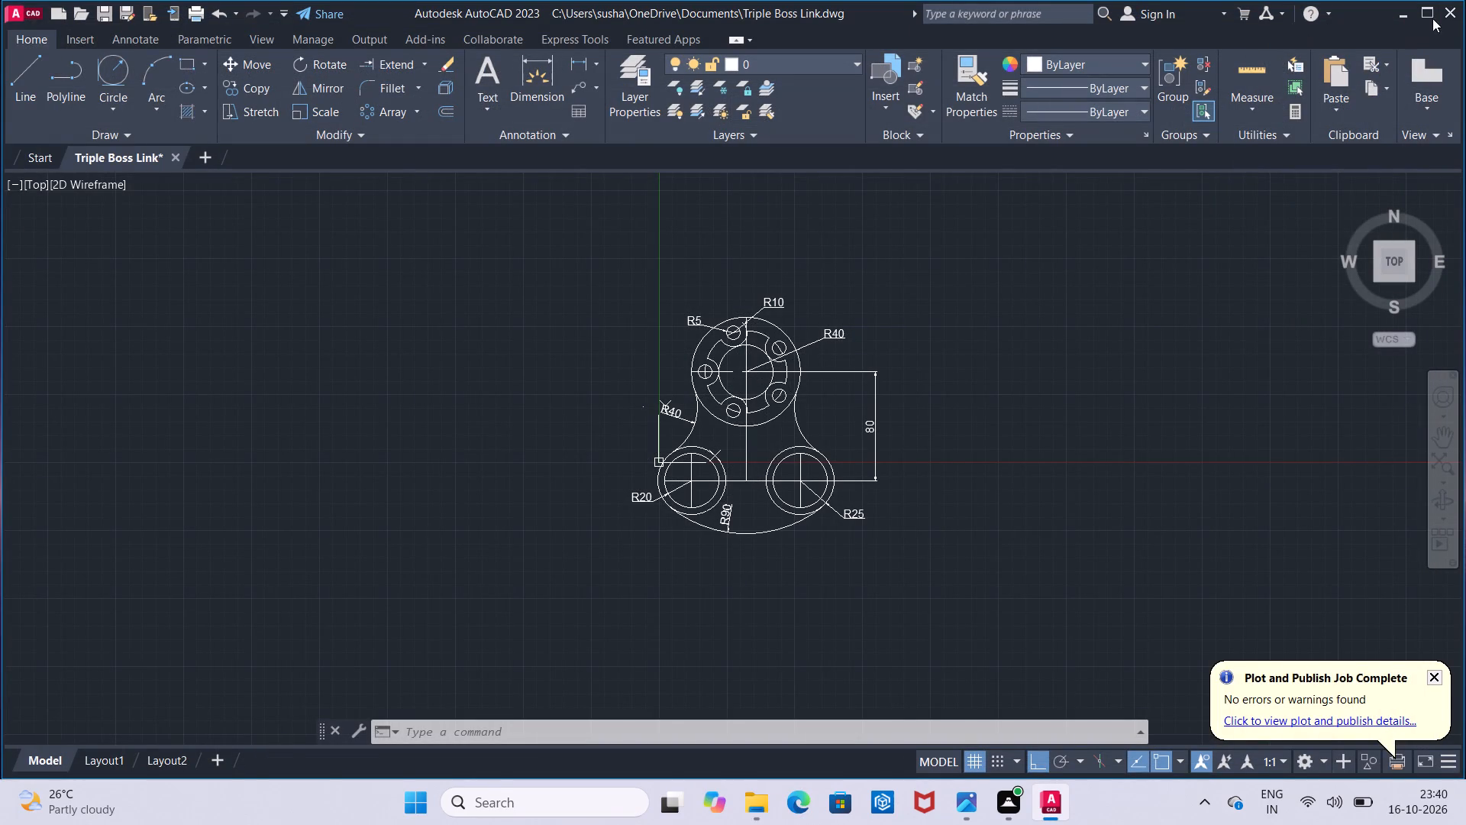
Quit the CAD program, saving the changes to the Triple Boss Link drawing.
left_click(1442, 15)
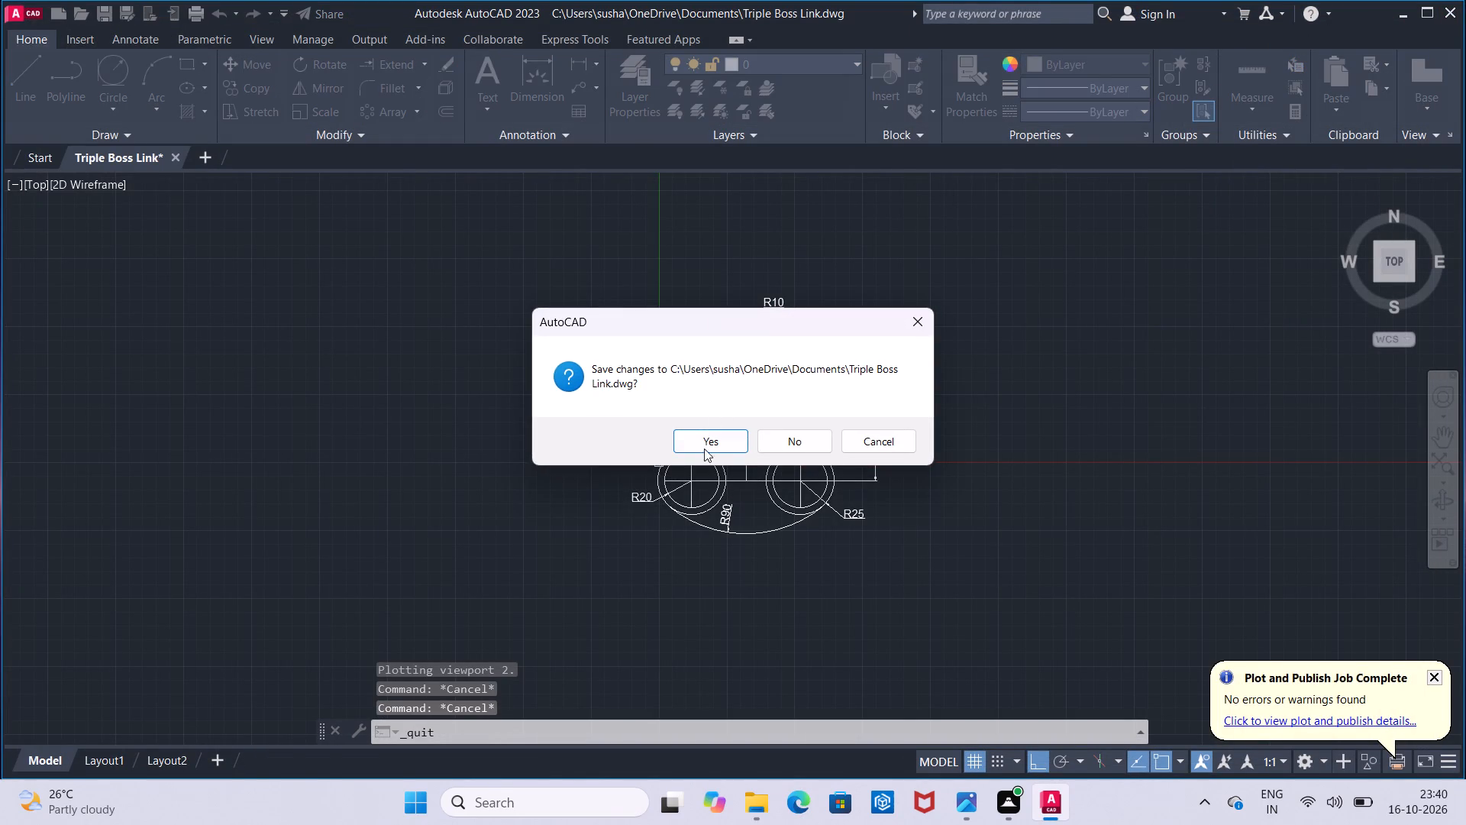
left_click(703, 450)
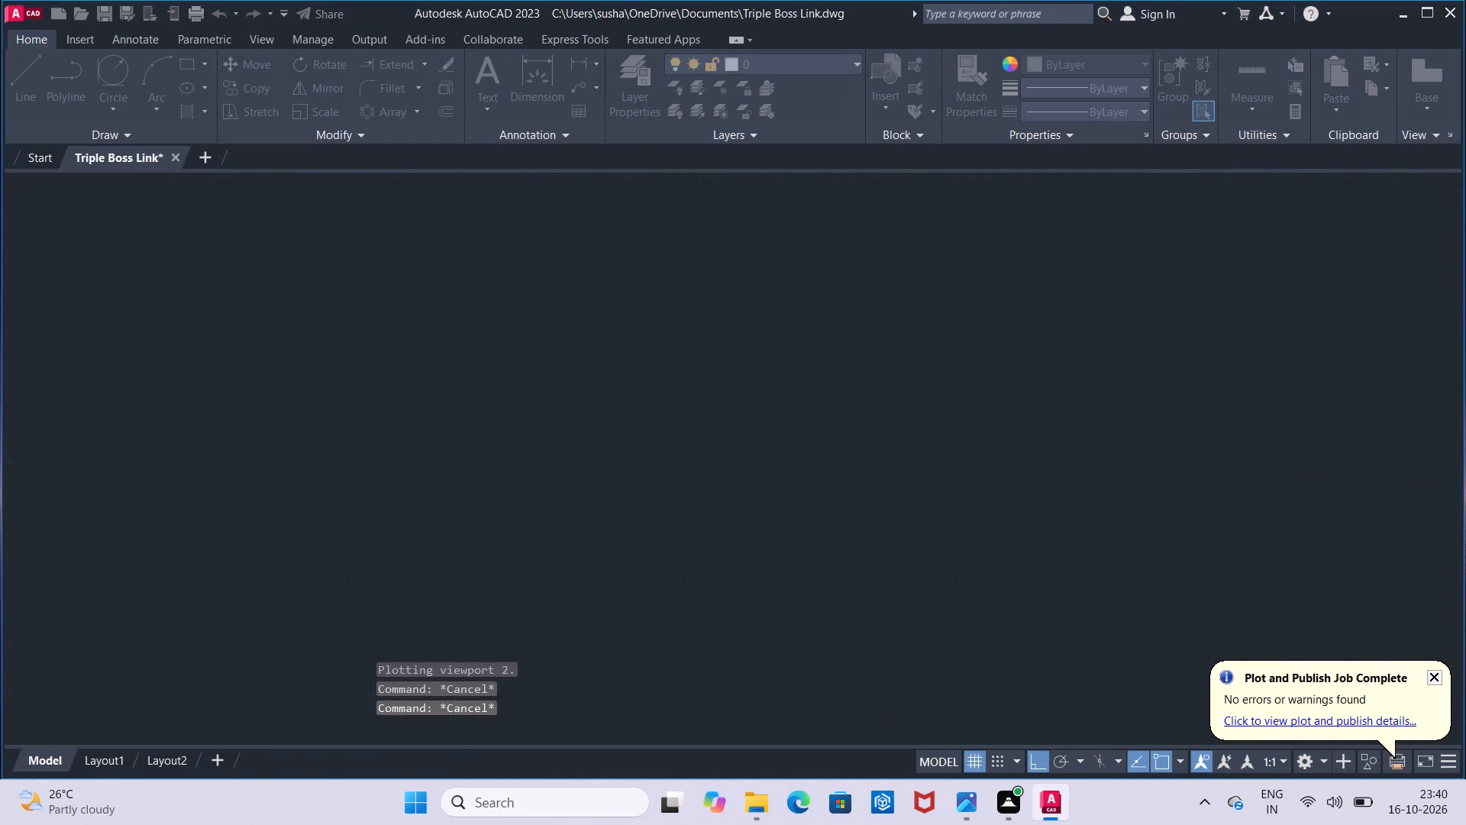